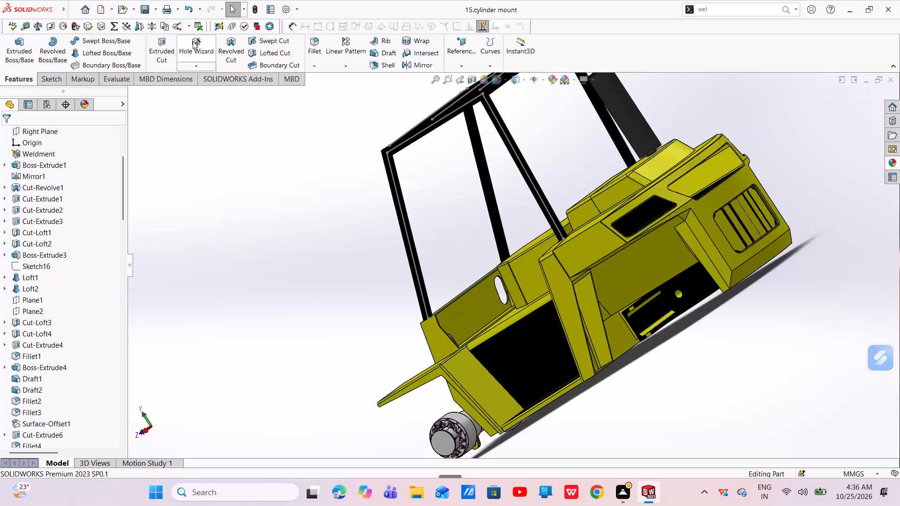
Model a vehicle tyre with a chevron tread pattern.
Create a new, empty part document.
click(105, 9)
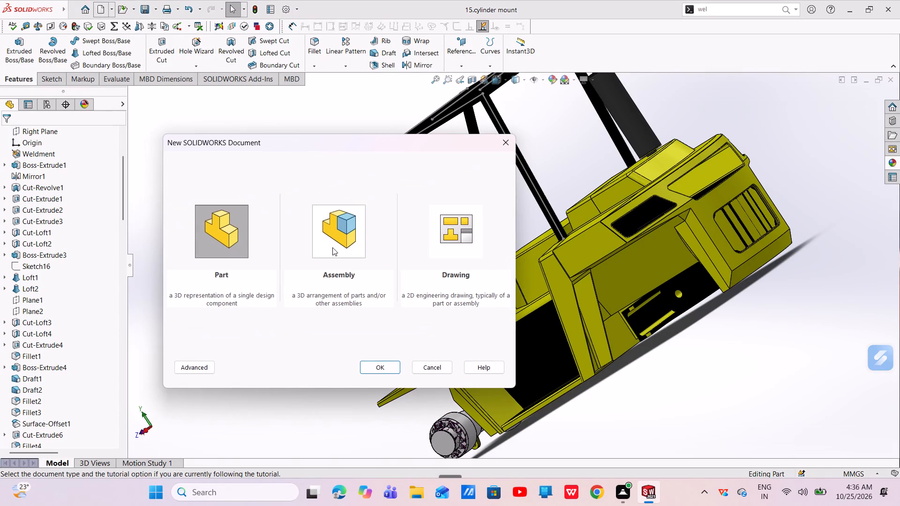
click(391, 369)
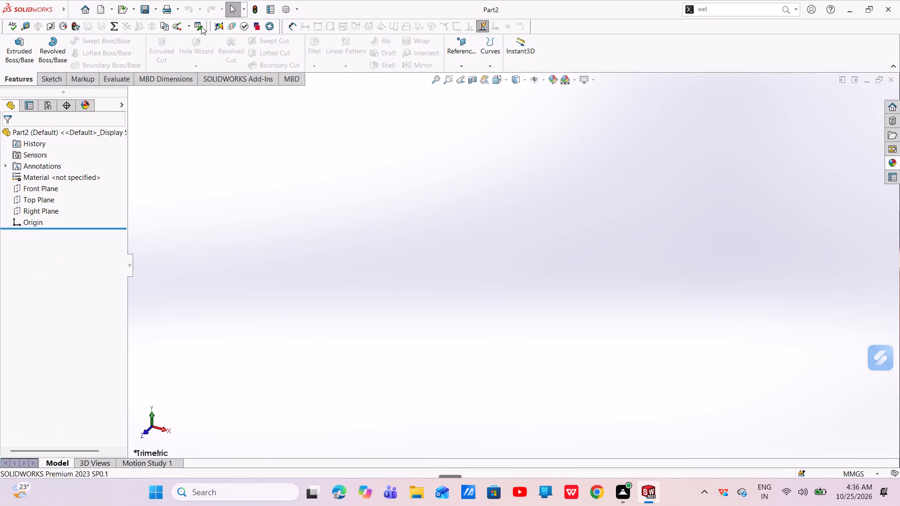
Save the new part under the name 16.tyre as a SOLIDWORKS Part file.
click(154, 3)
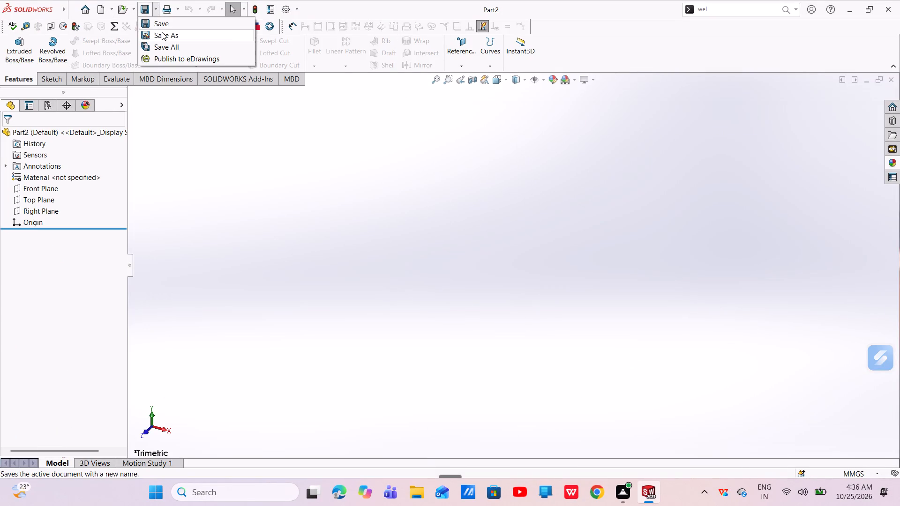
click(162, 32)
key(BackSpace)
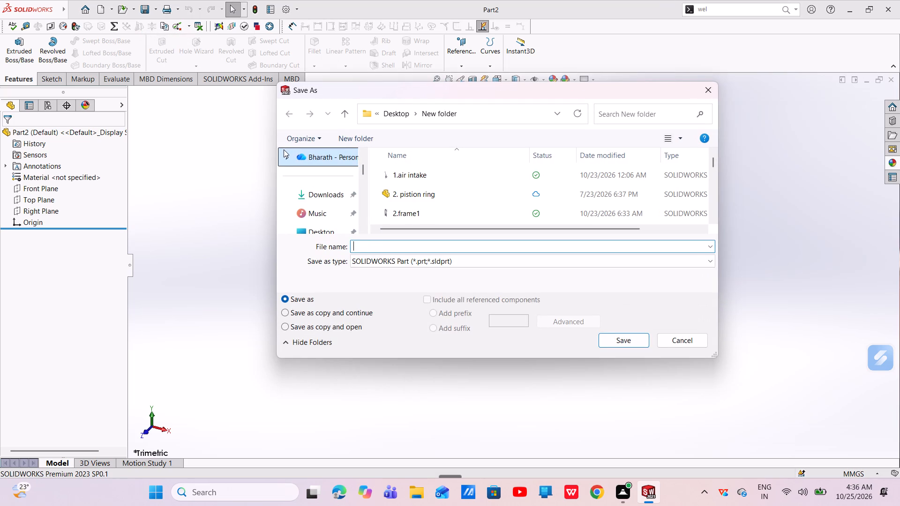
text(16.)
text(tyre)
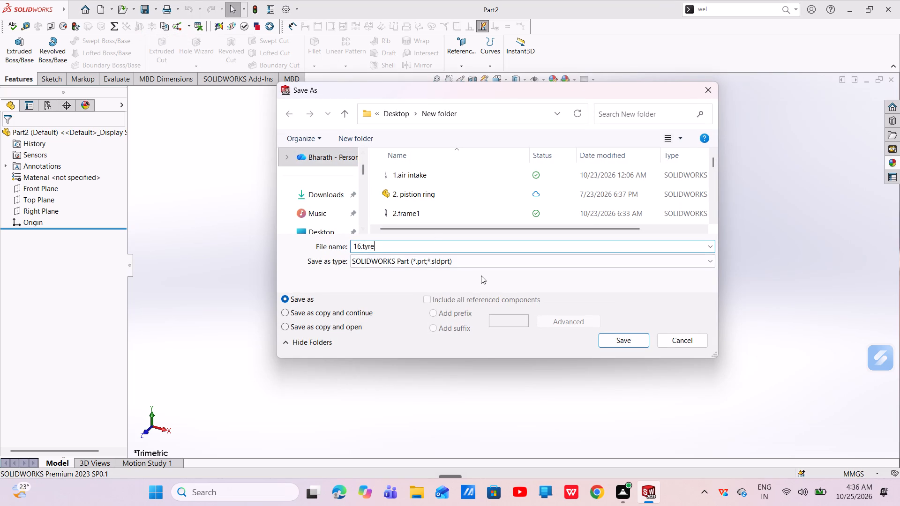
click(483, 266)
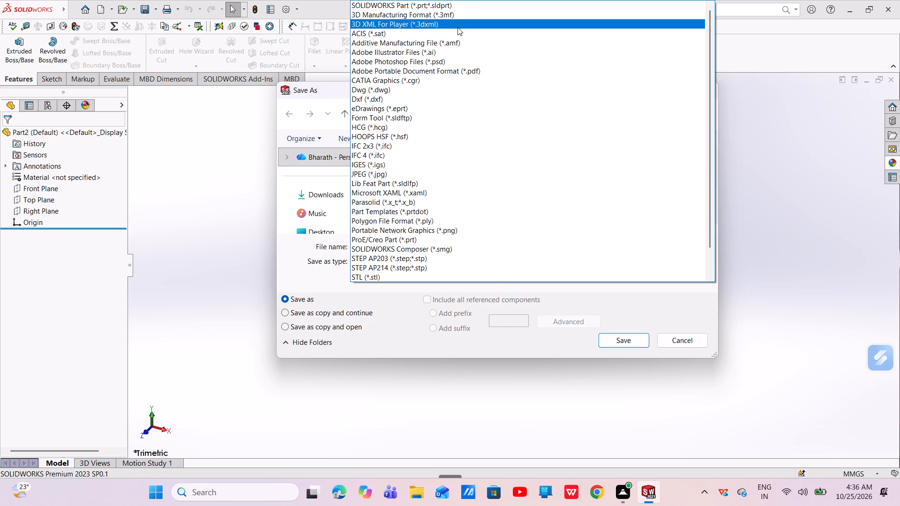
click(697, 340)
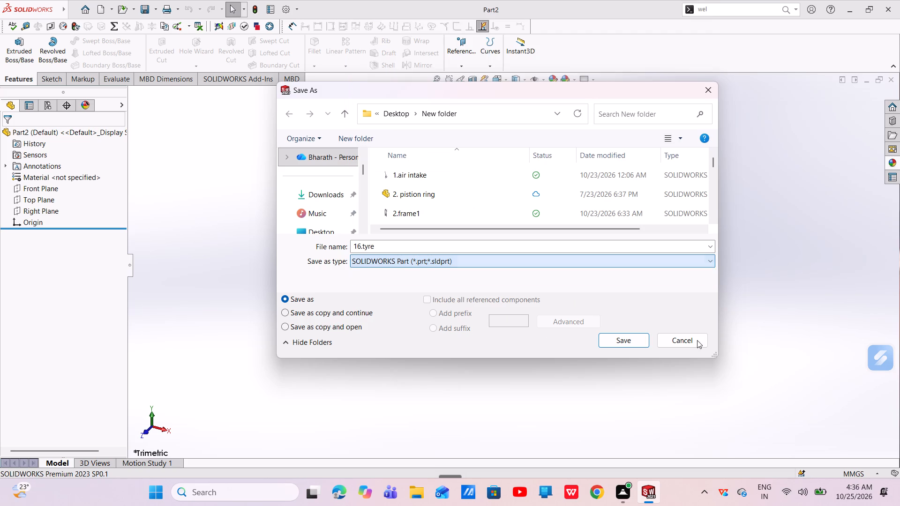
click(629, 342)
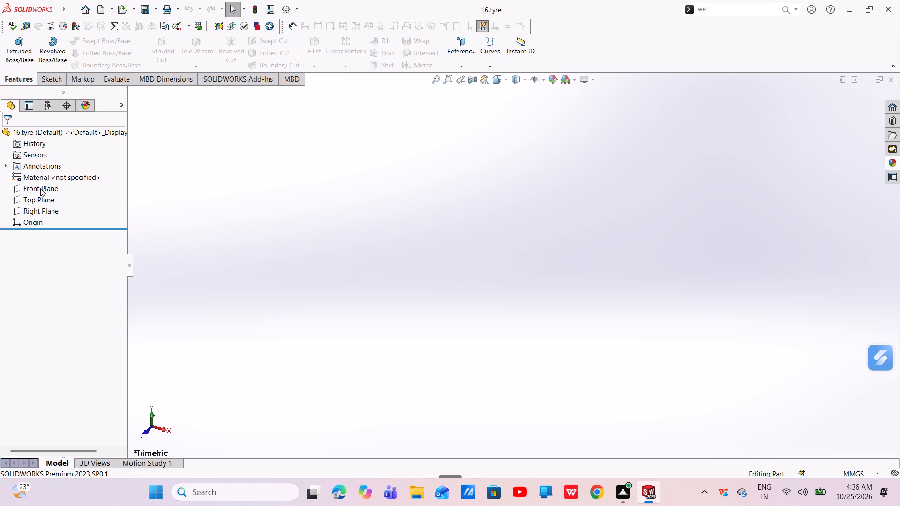
Start a sketch on the Front Plane and draw a horizontal construction centerline about 112 mm long from the origin.
click(40, 188)
click(48, 172)
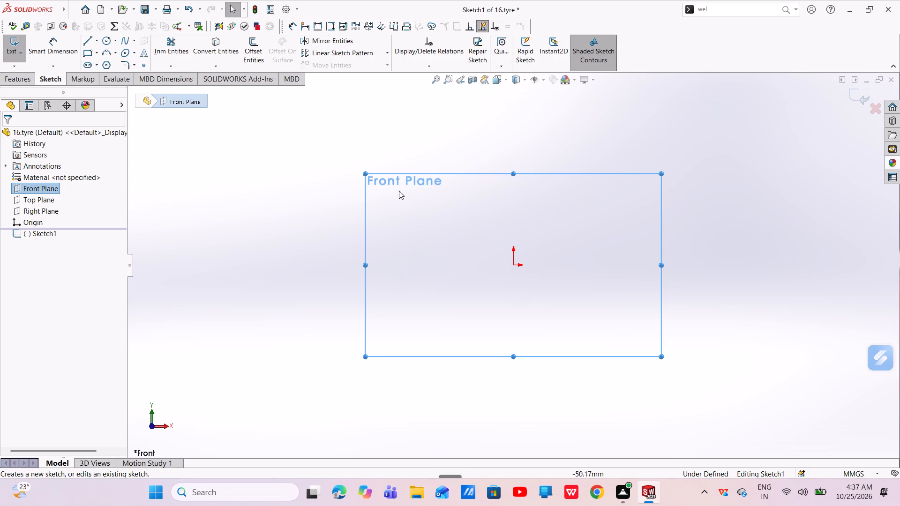
click(97, 38)
click(97, 65)
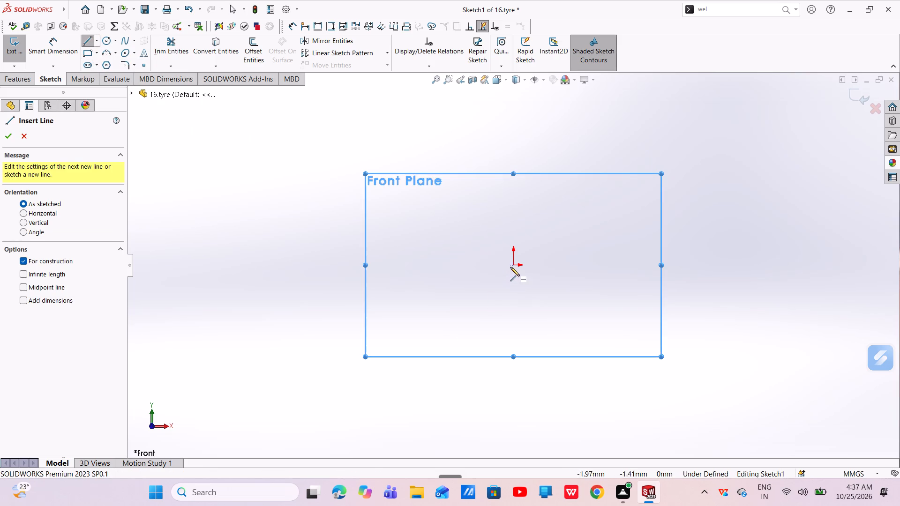
click(513, 264)
click(700, 264)
right_click(700, 264)
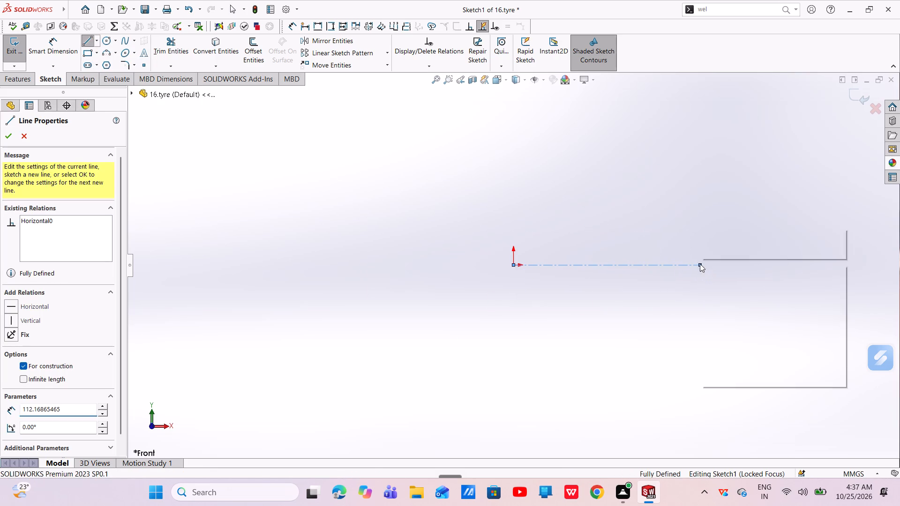
click(708, 268)
click(643, 266)
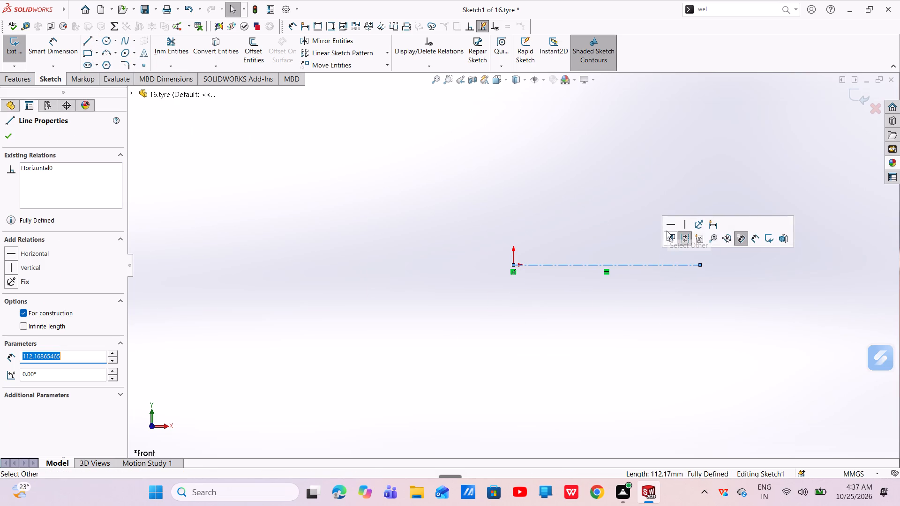
click(665, 224)
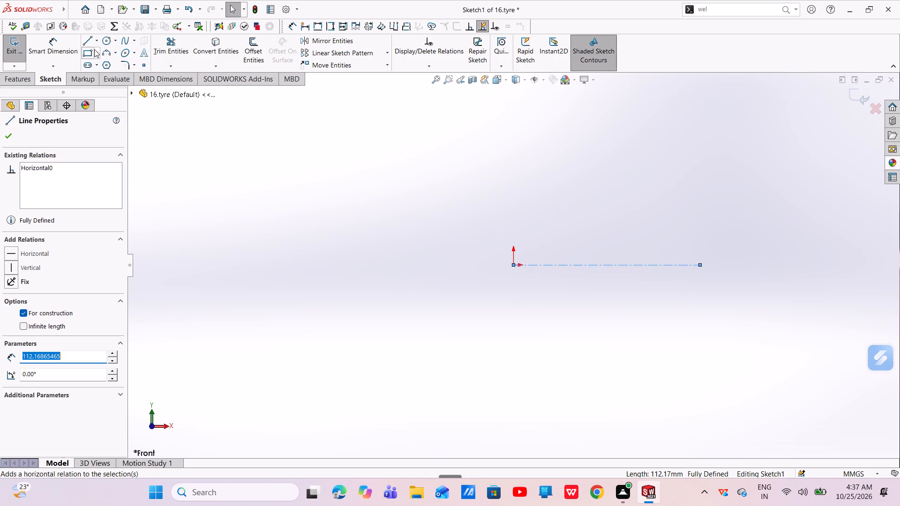
Sketch a center rectangle about 60 mm high above the origin, with its centre roughly over the origin.
click(94, 49)
click(100, 74)
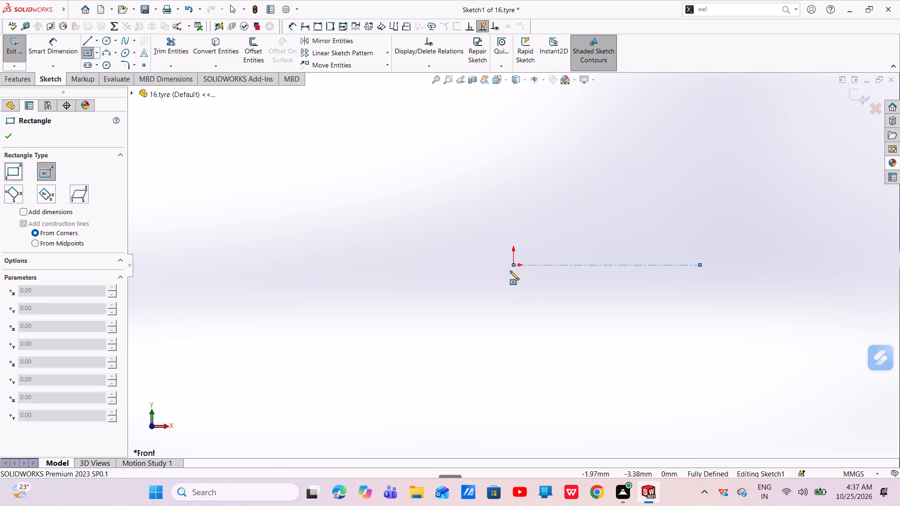
click(513, 162)
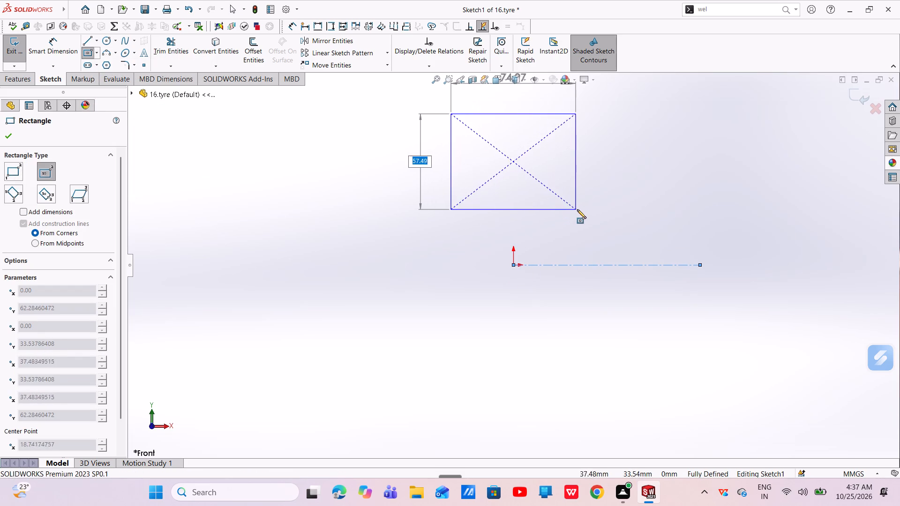
click(585, 212)
right_click(586, 212)
click(591, 217)
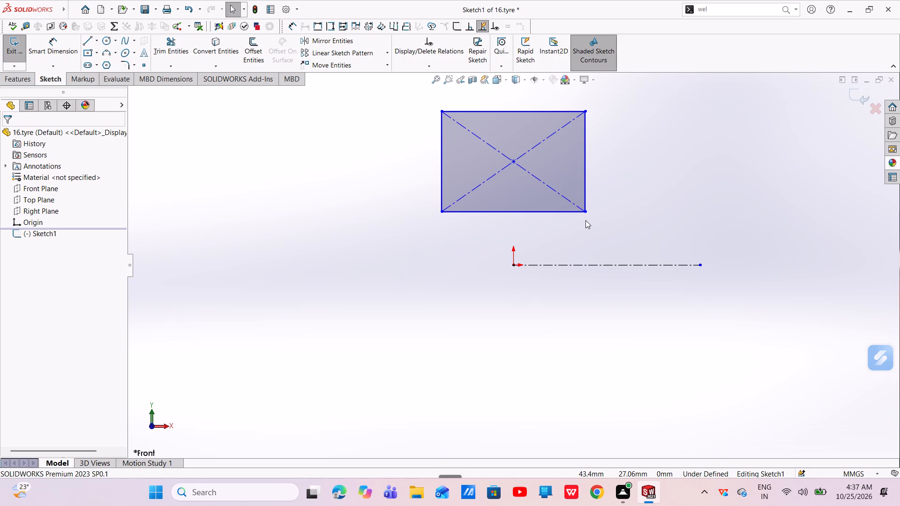
Dimension the rectangle's vertical side and set its height to 215 mm.
click(58, 51)
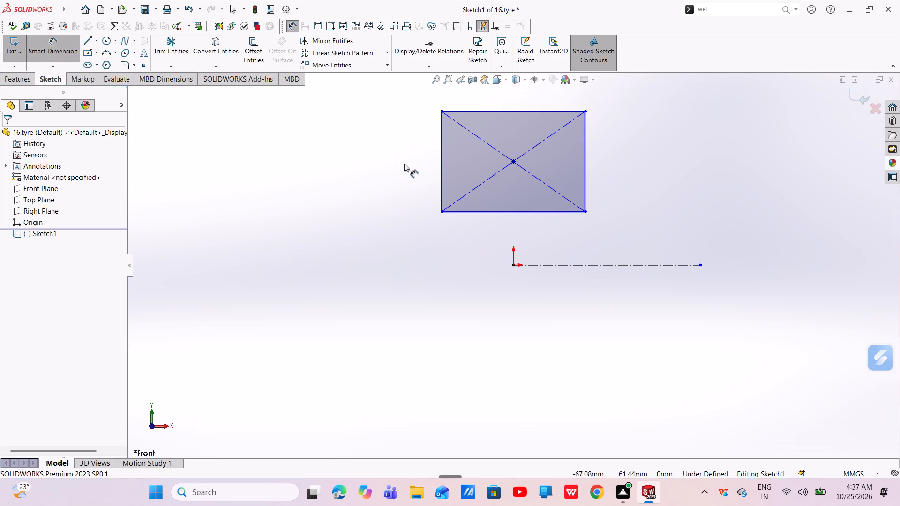
click(443, 167)
click(412, 165)
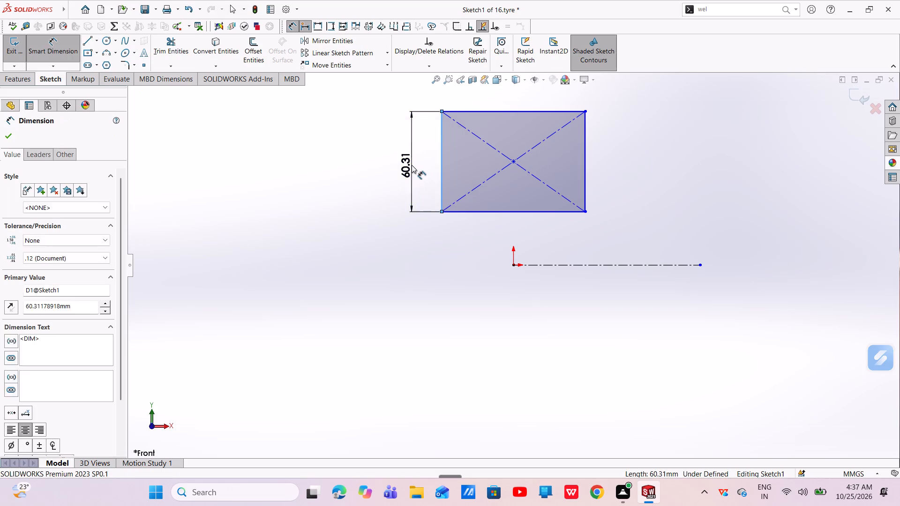
key(BackSpace)
key(BackSpace)
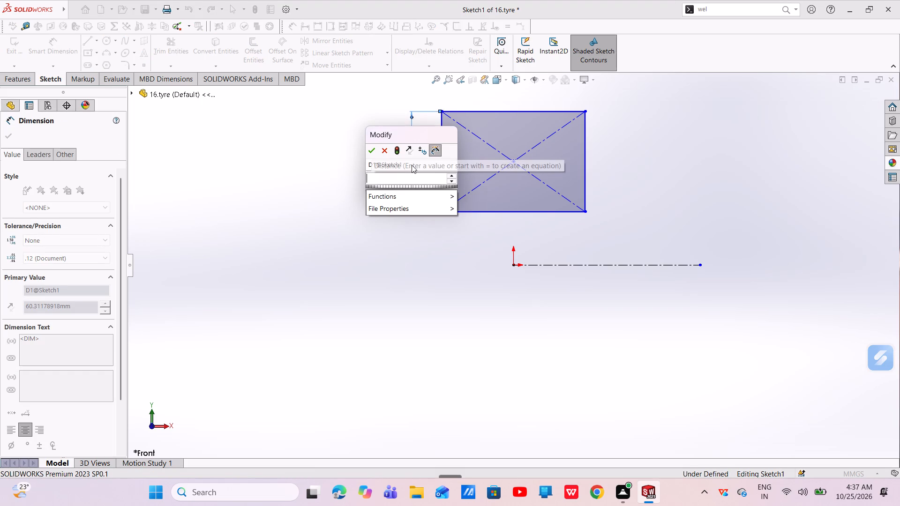
key(2)
key(1)
key(5)
key(Return)
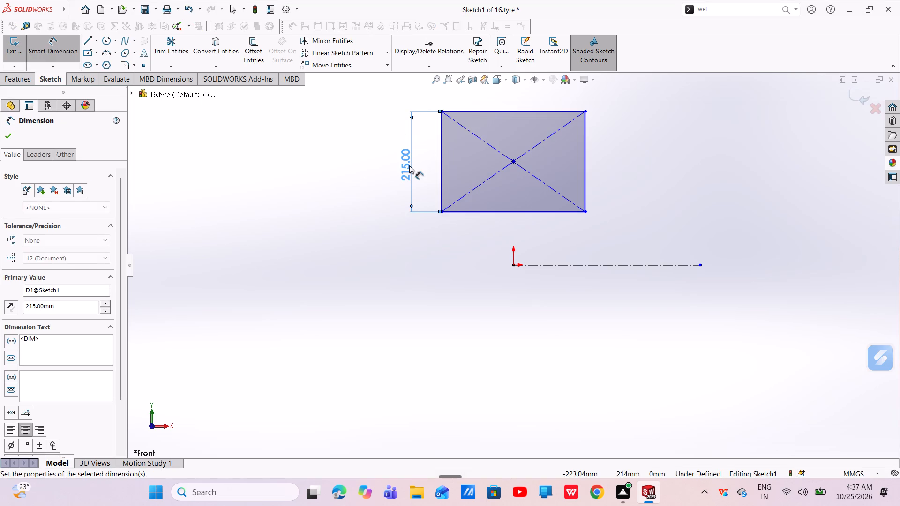
Dimension the rectangle's upper edge and set its width to 200 mm.
click(511, 112)
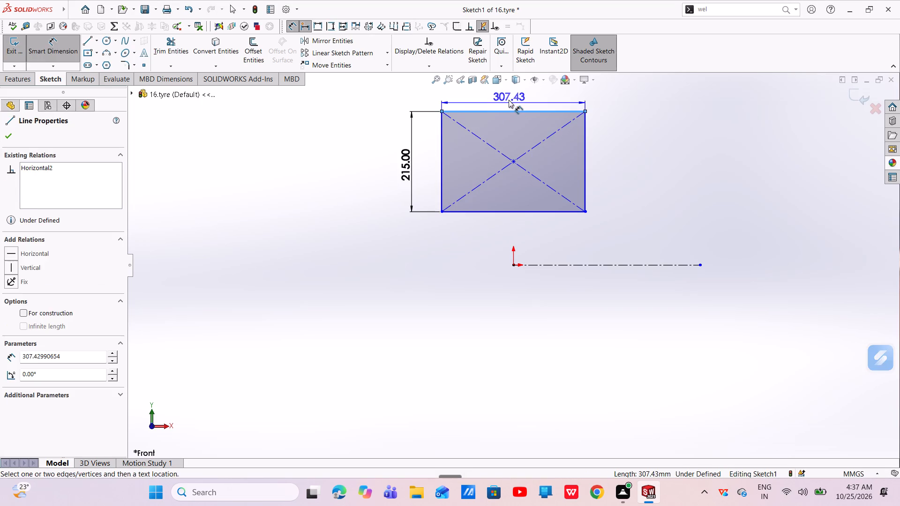
click(509, 98)
key(BackSpace)
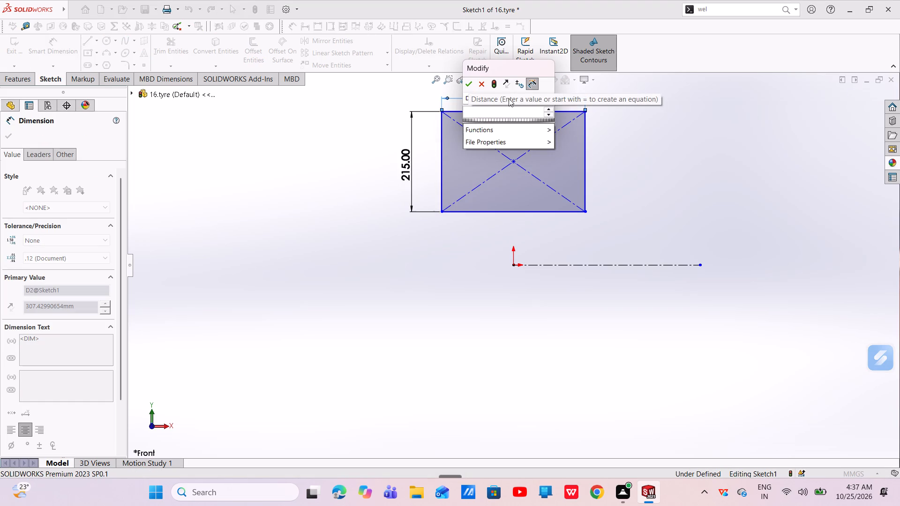
text(200)
key(Return)
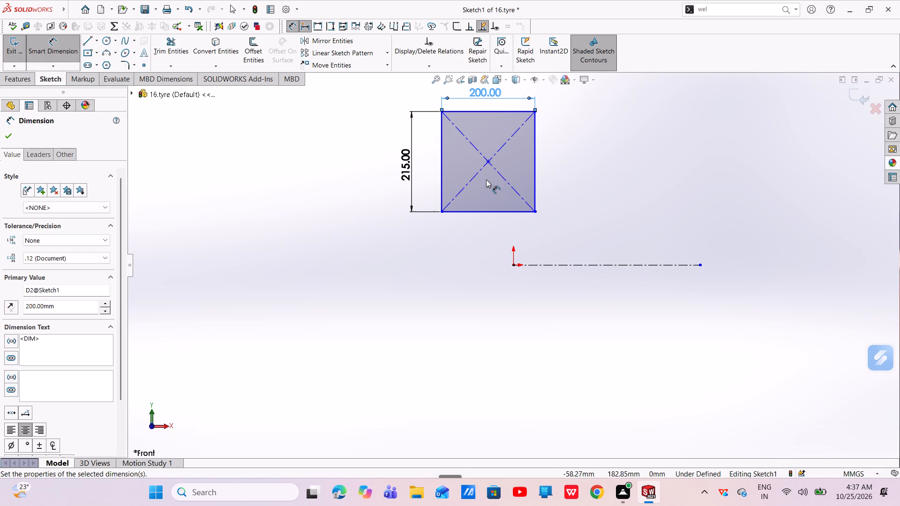
Dimension the vertical distance from the origin to the rectangle's lower-left corner and set it to 190 mm.
click(441, 211)
click(513, 264)
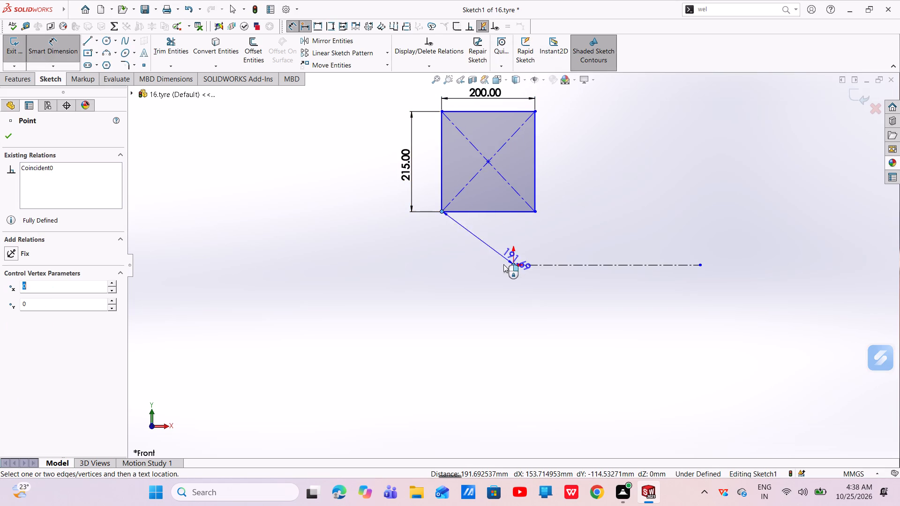
click(373, 249)
key(BackSpace)
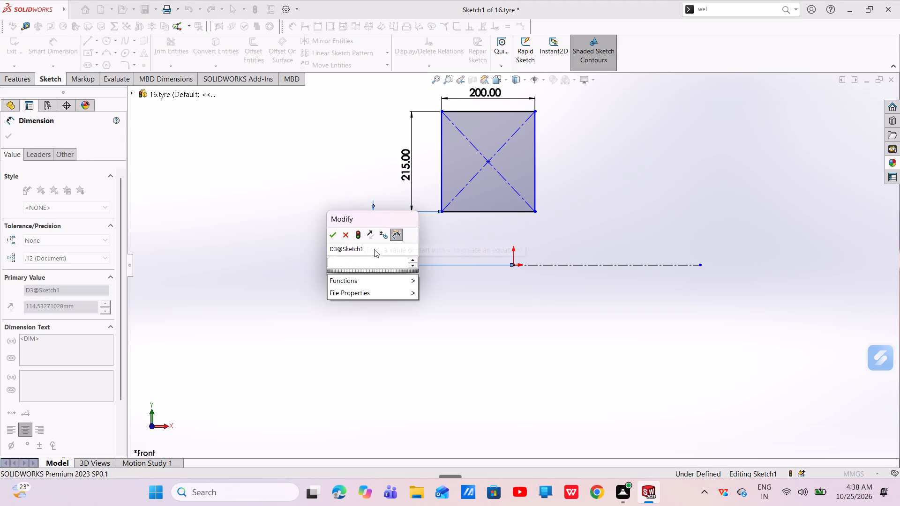
text(190)
key(Return)
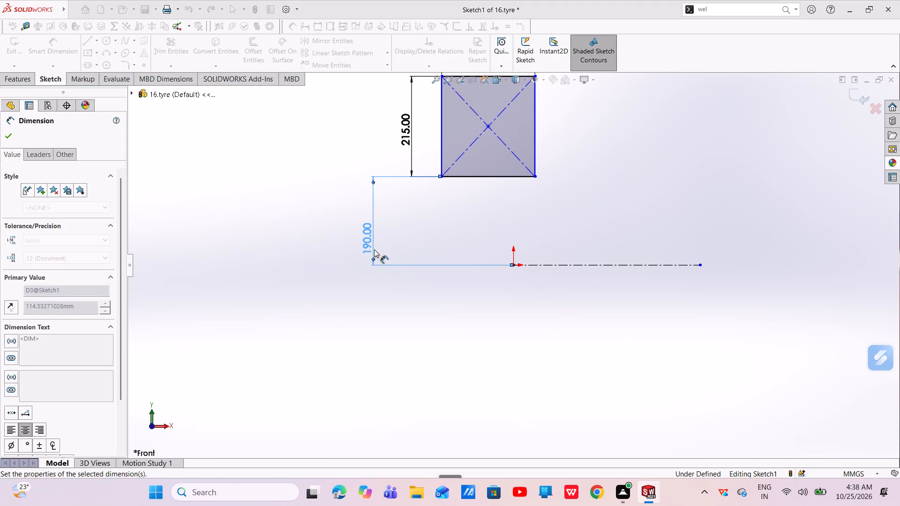
click(9, 135)
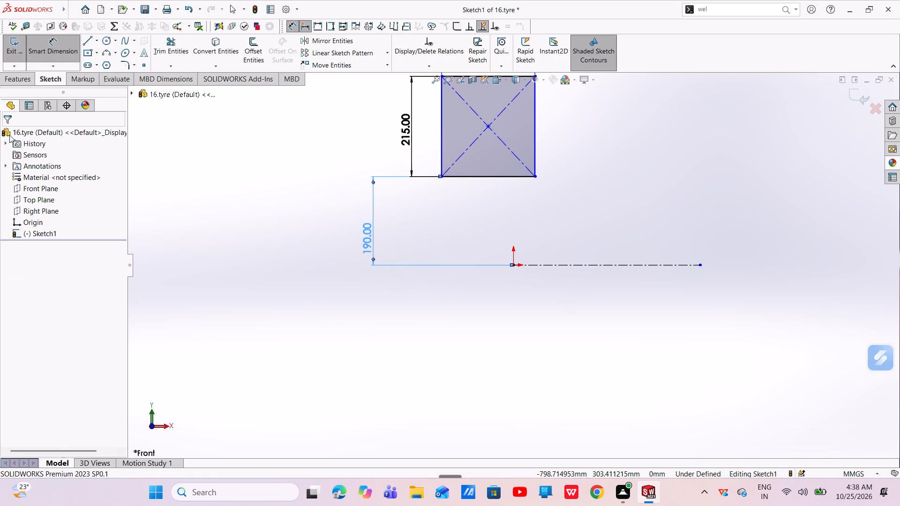
Add a vertical relation between the rectangle's centre point and the origin.
click(490, 124)
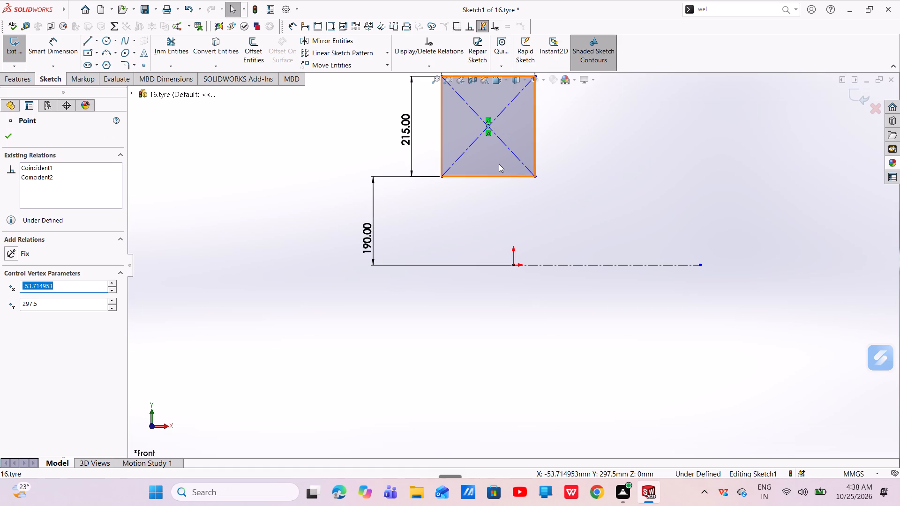
ctrl+click(515, 265)
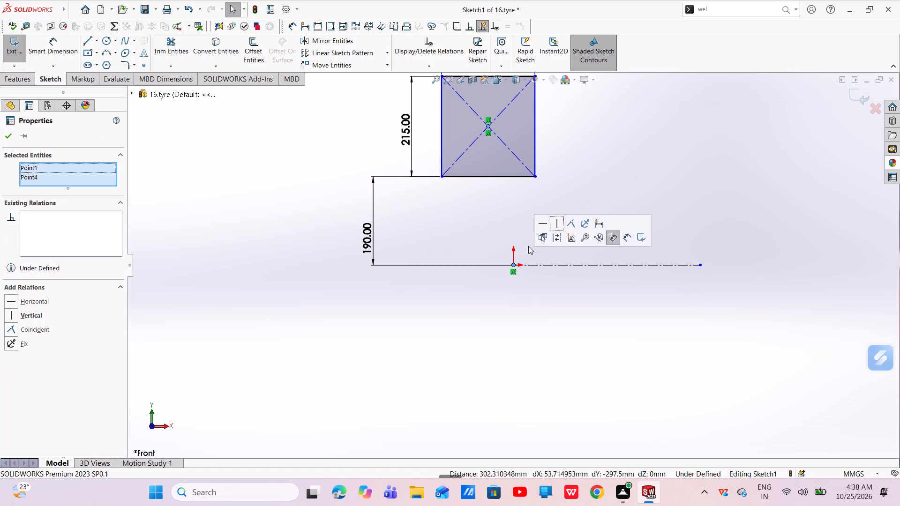
click(559, 225)
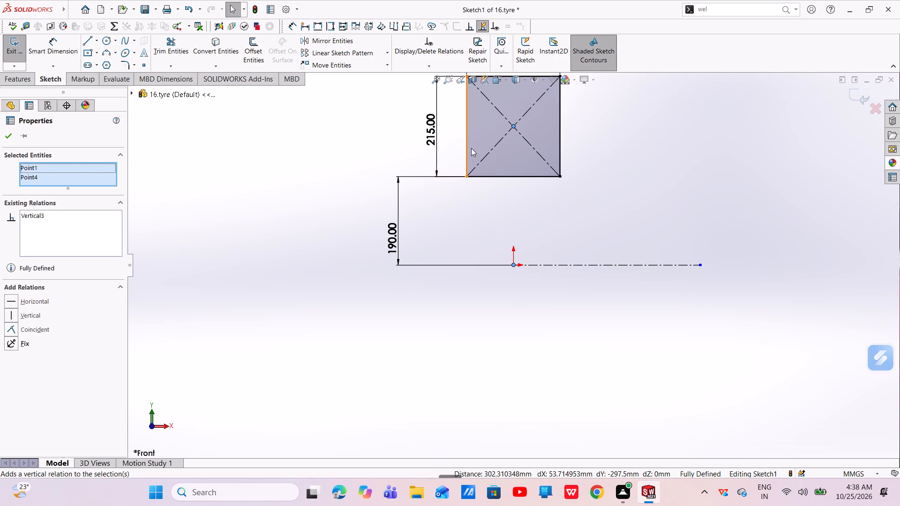
Place a sketch point just inside the rectangle's upper-left corner, at about X -78.5 mm, Y 394.8 mm.
scroll(473, 147, up, 2)
scroll(498, 135, down, 7)
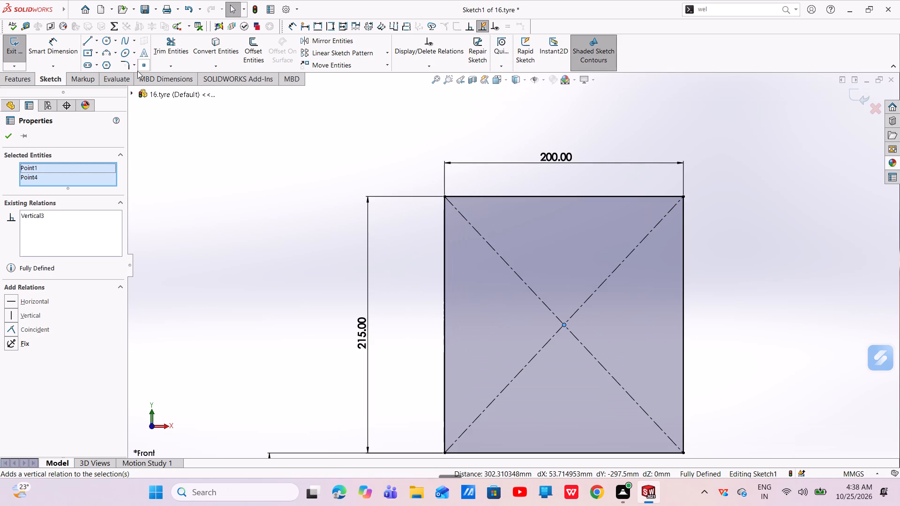
click(144, 69)
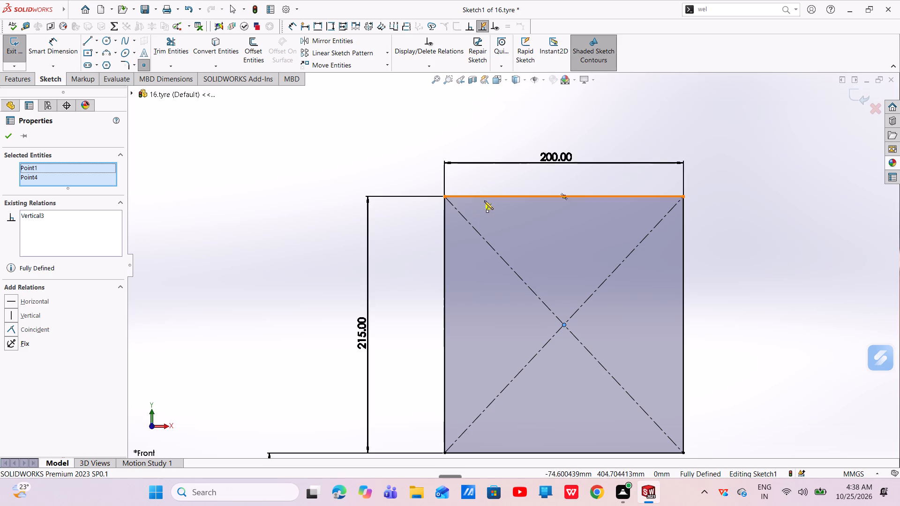
scroll(486, 201, down, 2)
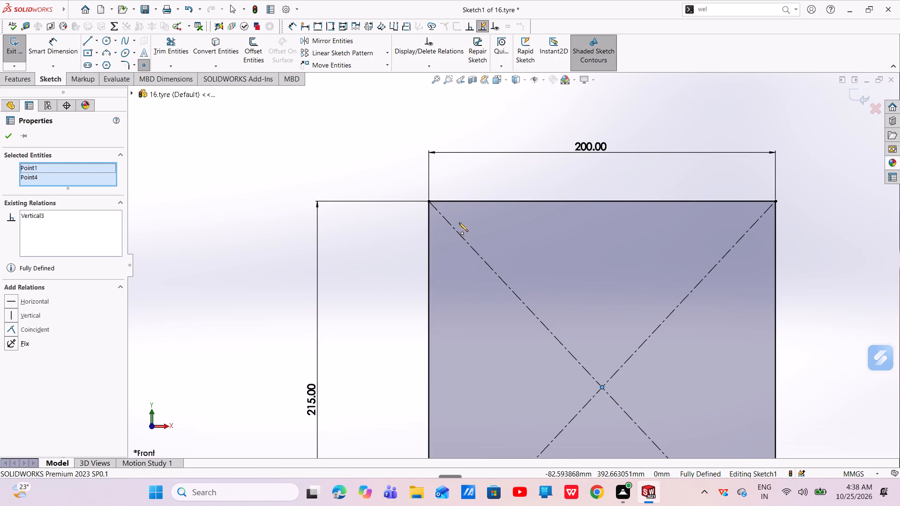
click(466, 219)
right_click(466, 218)
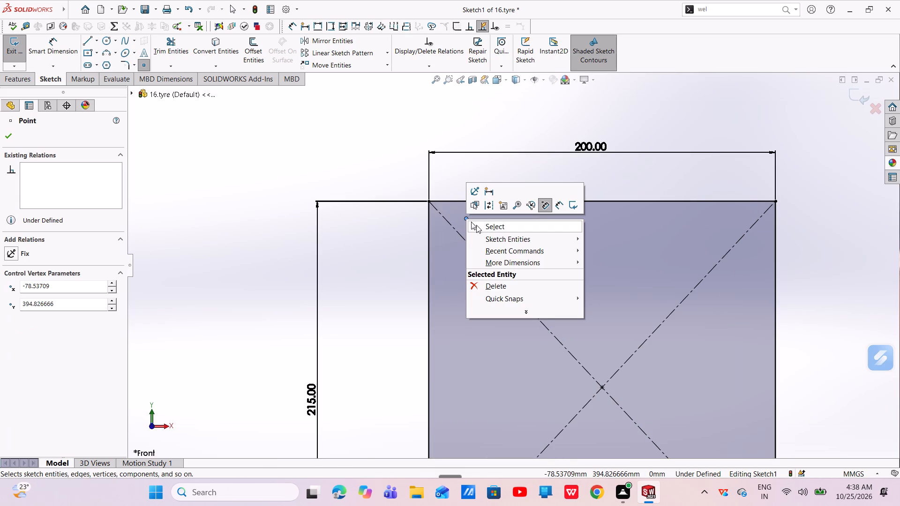
click(477, 225)
Dimension the vertical distance from the sketch point to the rectangle's upper edge and set it to 8 mm.
click(55, 52)
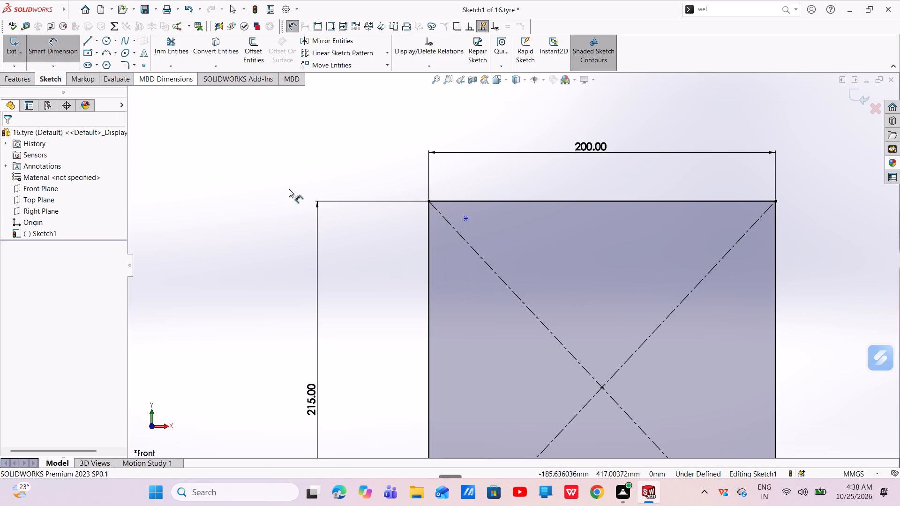
click(466, 219)
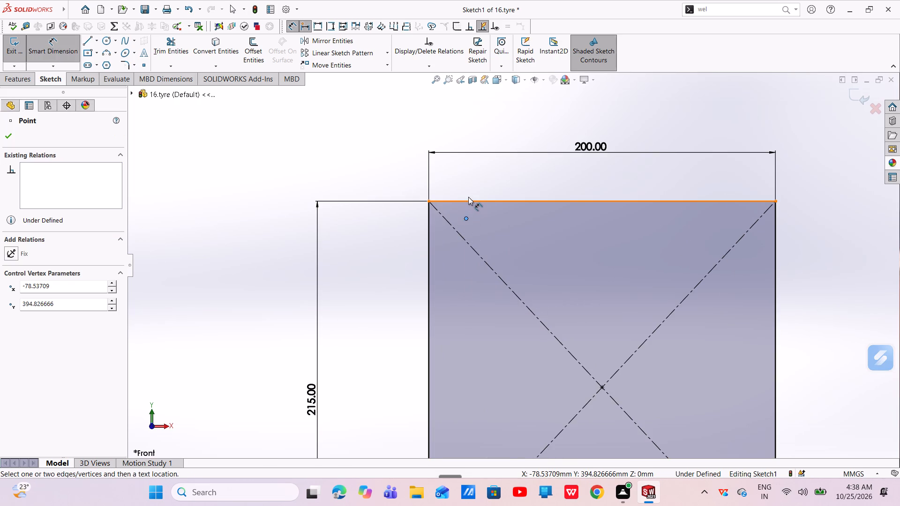
click(467, 200)
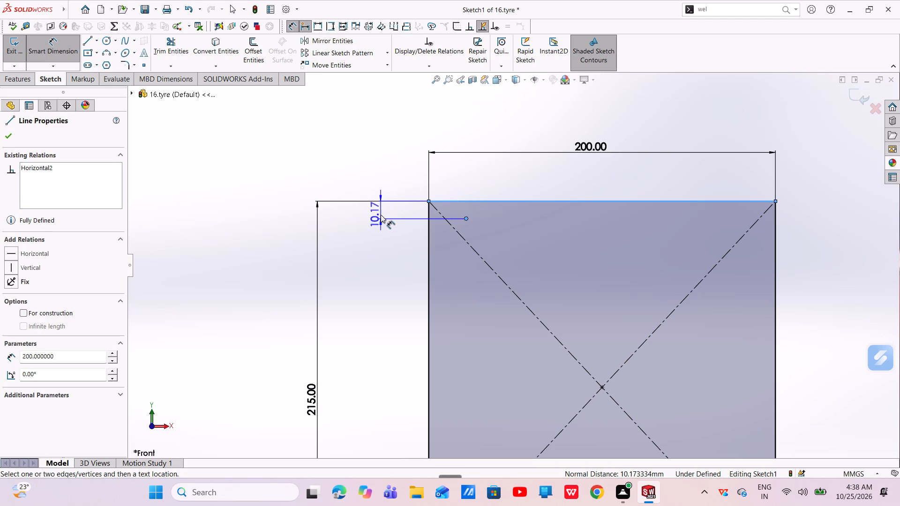
click(381, 215)
key(BackSpace)
key(8)
key(Return)
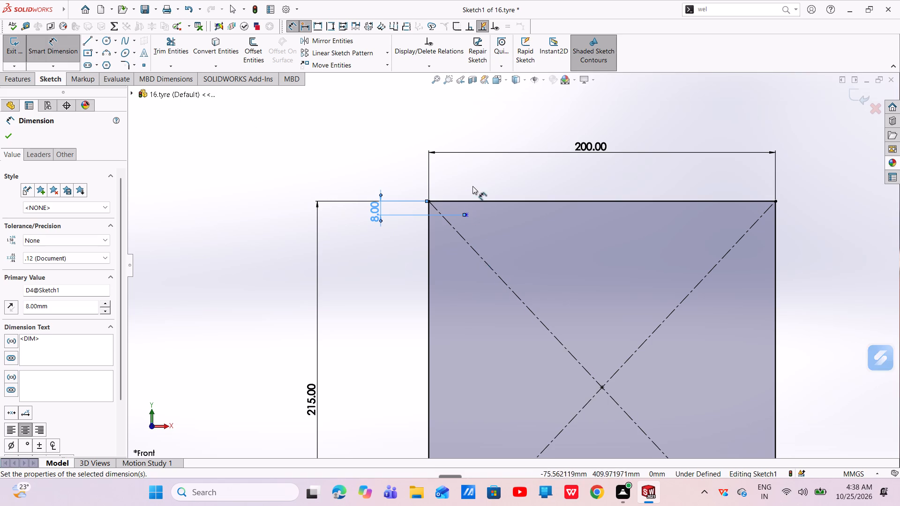
scroll(472, 186, down, 4)
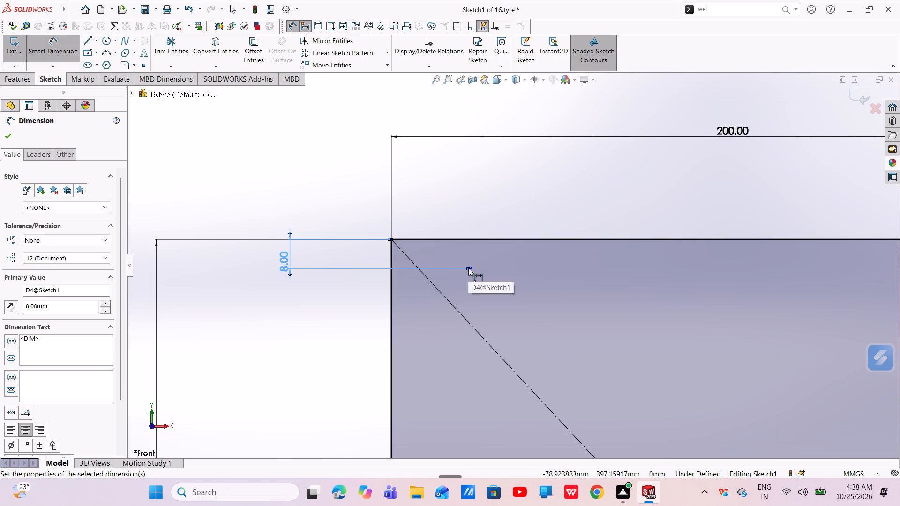
click(2, 142)
Dimension the horizontal distance from the sketch point to the rectangle's left edge and set it to 30 mm.
click(60, 57)
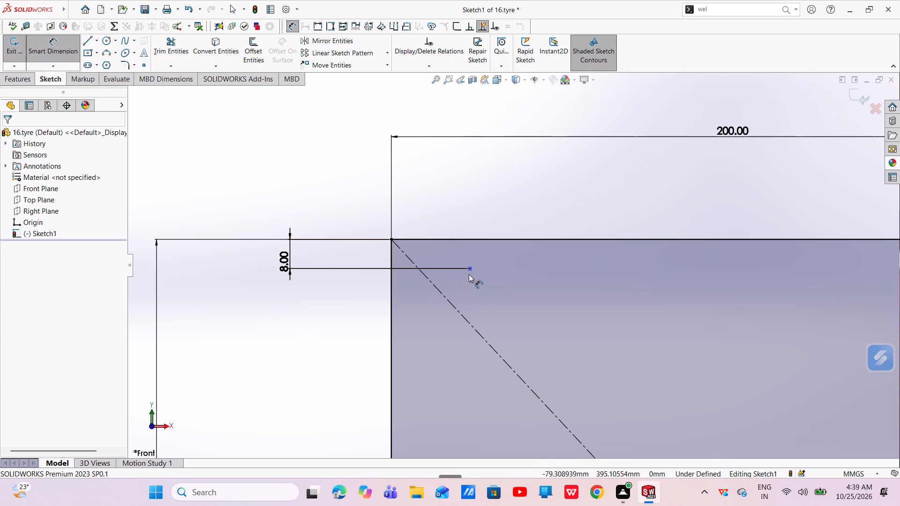
click(471, 268)
click(392, 276)
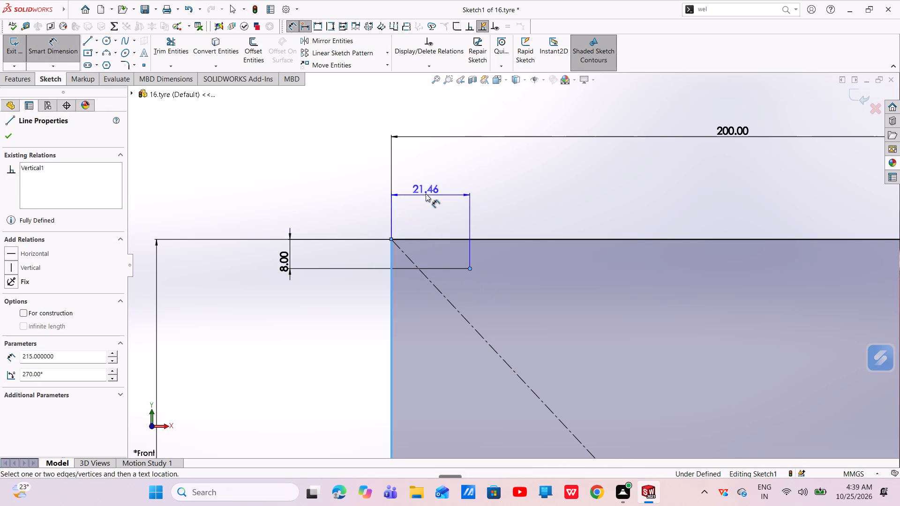
click(426, 193)
key(BackSpace)
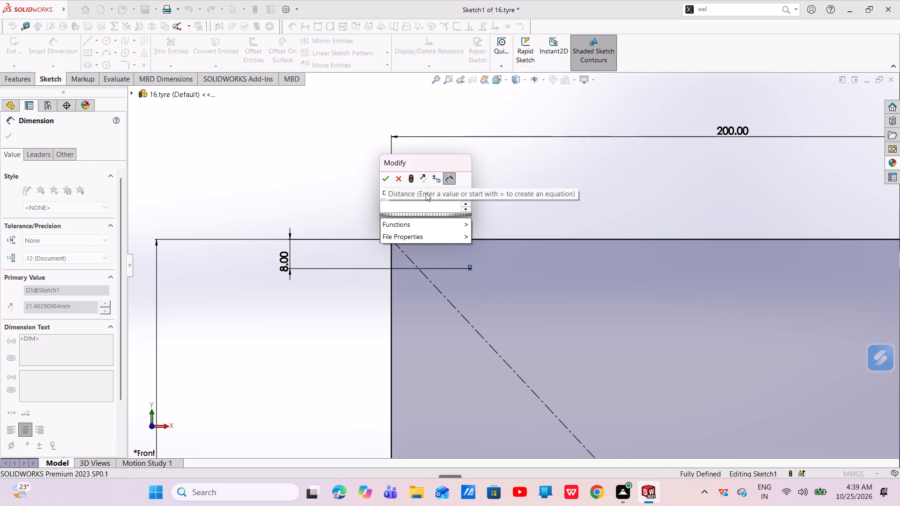
text(30)
key(Return)
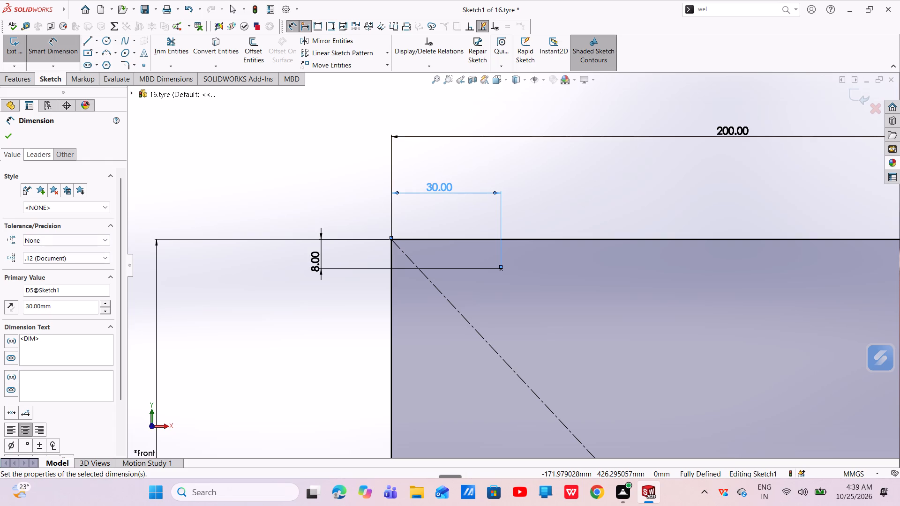
Set the point's horizontal distance from the rectangle's left edge to 25 mm.
drag(50, 308, 9, 317)
key(BackSpace)
text(25)
key(Return)
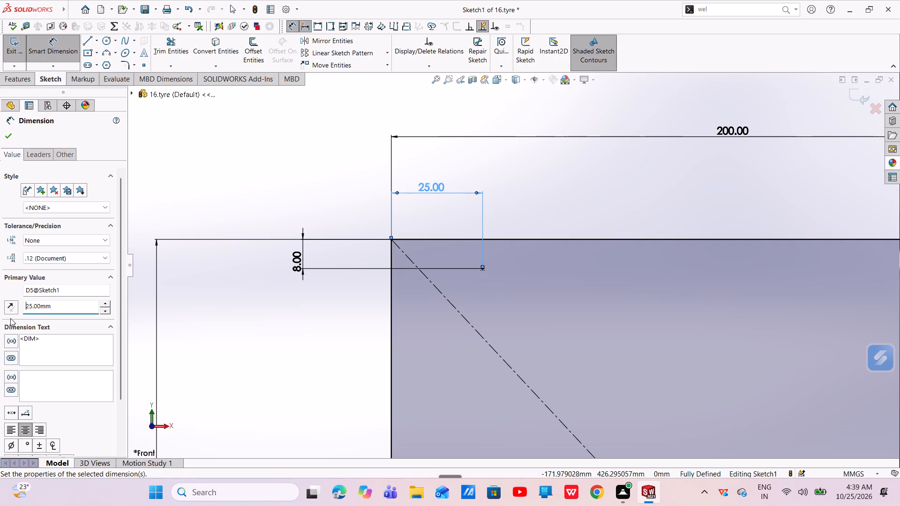
scroll(217, 475, up, 4)
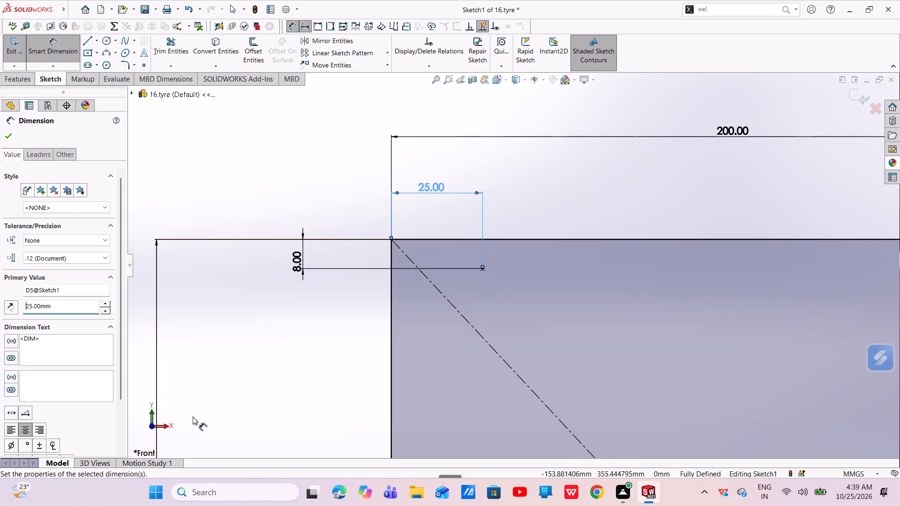
click(5, 135)
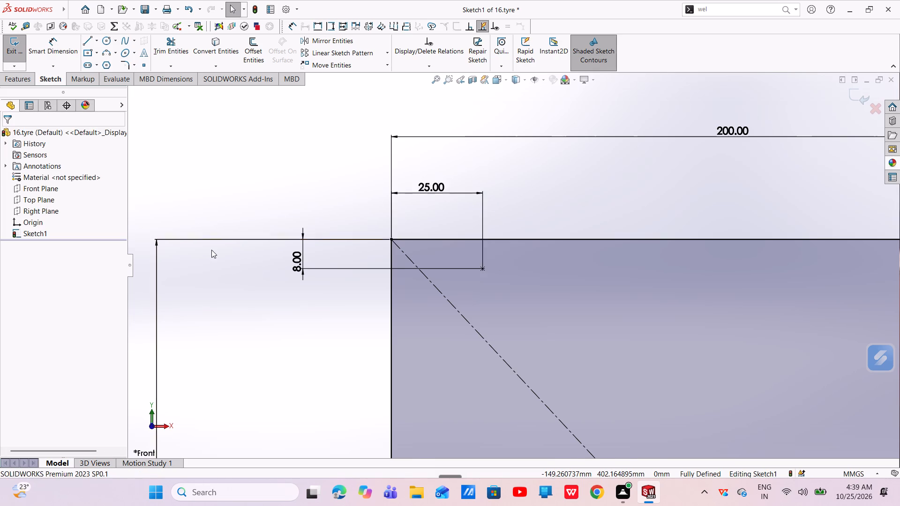
Draw a vertical centerline about 241 mm long from the rectangle's centre point up past its upper edge.
scroll(211, 250, up, 7)
scroll(561, 369, up, 3)
scroll(605, 362, down, 3)
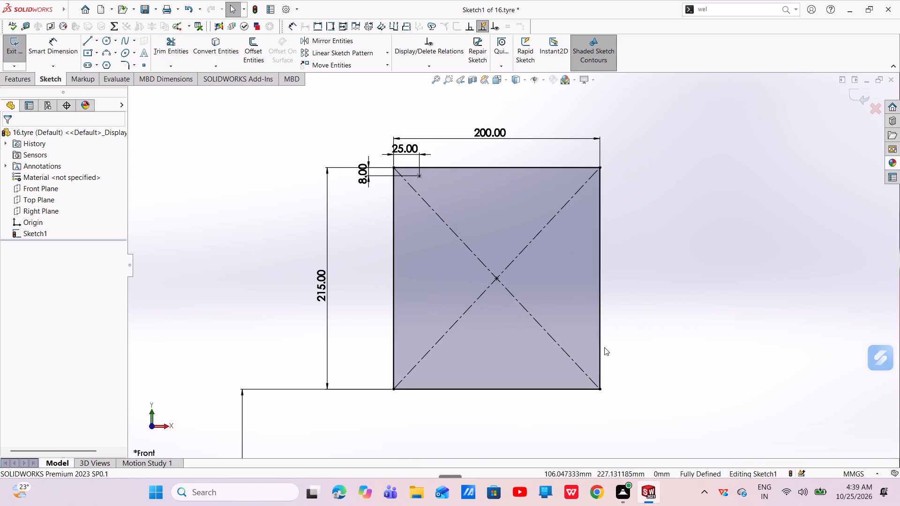
click(96, 36)
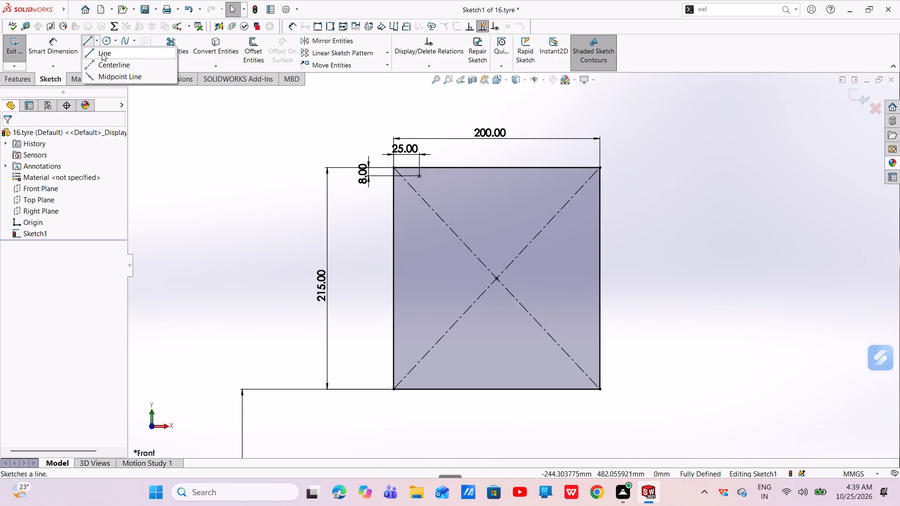
click(106, 65)
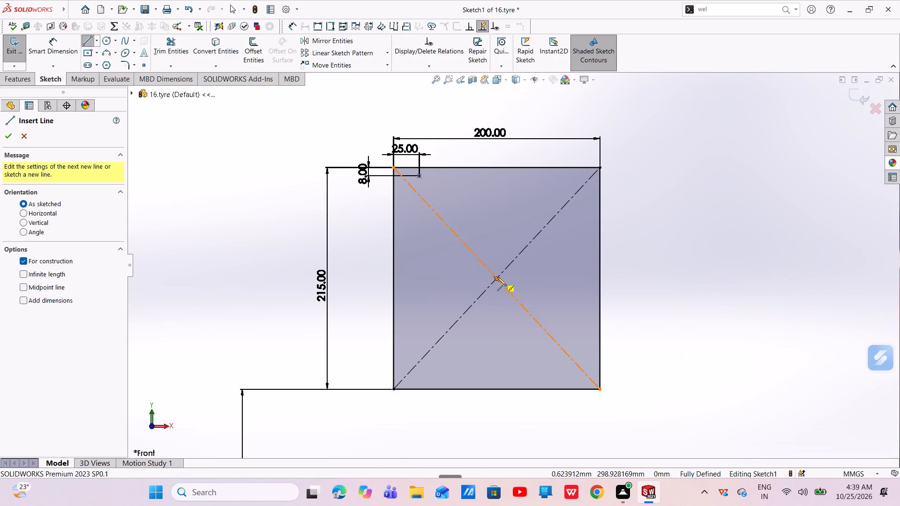
click(496, 277)
scroll(503, 116, up, 2)
click(501, 102)
right_click(501, 102)
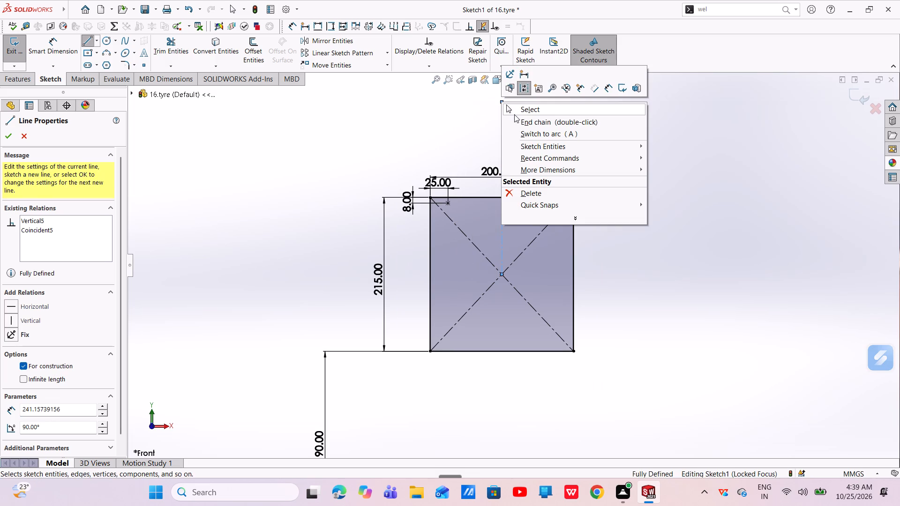
click(514, 114)
click(502, 119)
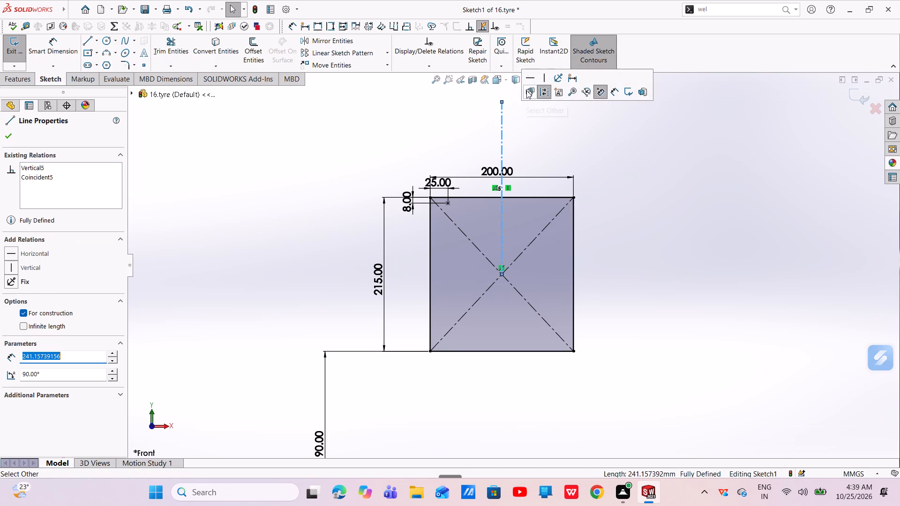
click(542, 75)
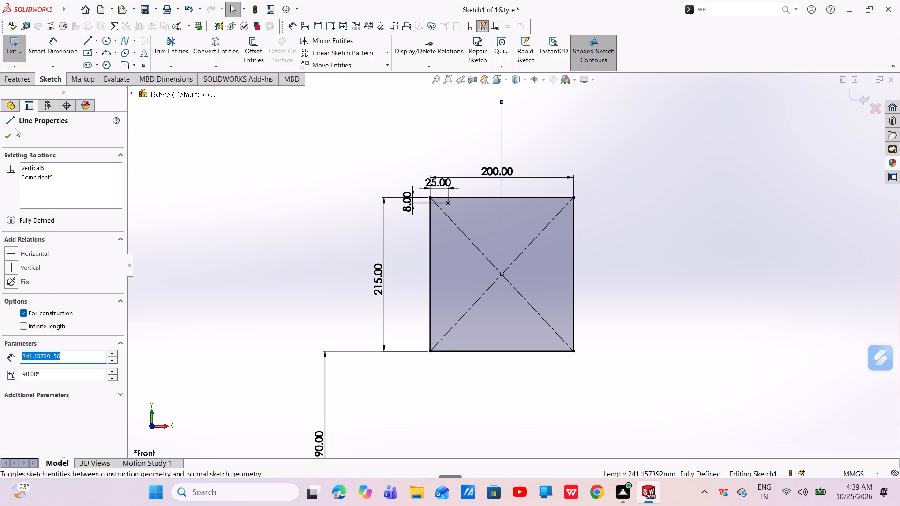
click(3, 132)
Mirror the sketch point about the vertical centerline, keeping the original.
scroll(475, 156, down, 4)
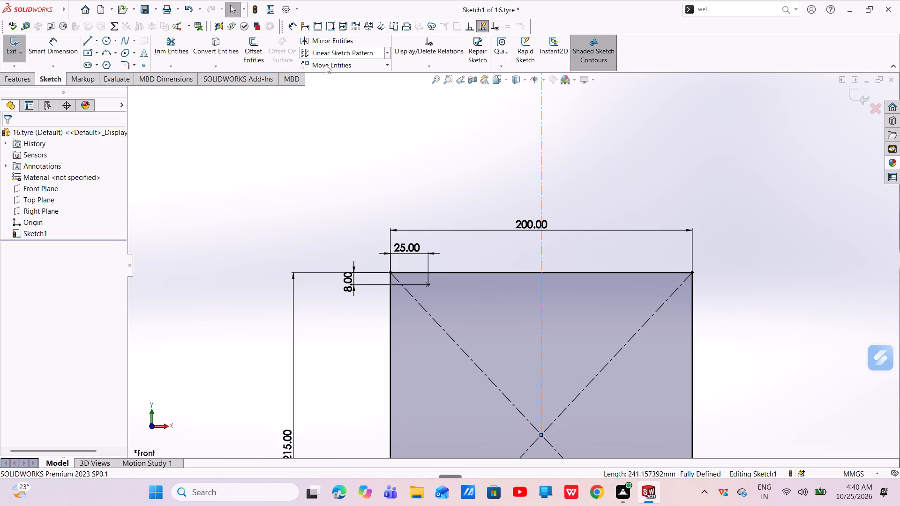
click(344, 44)
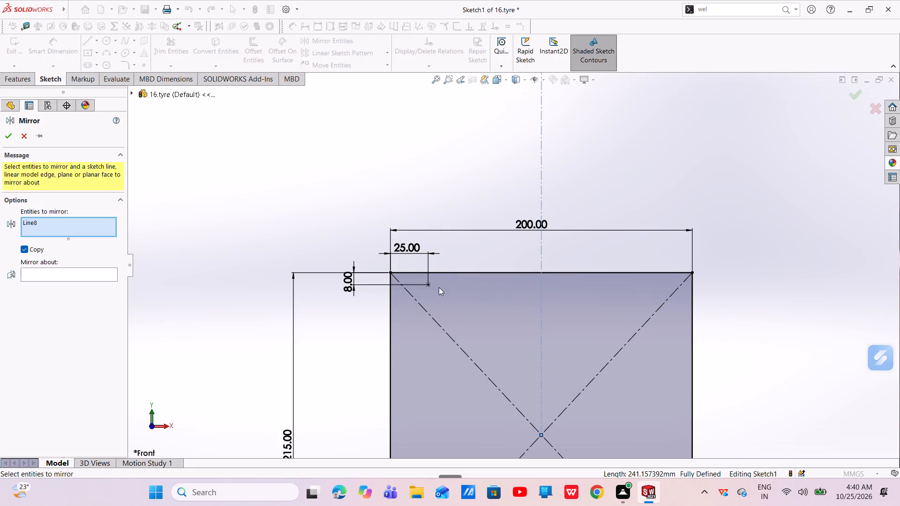
click(430, 285)
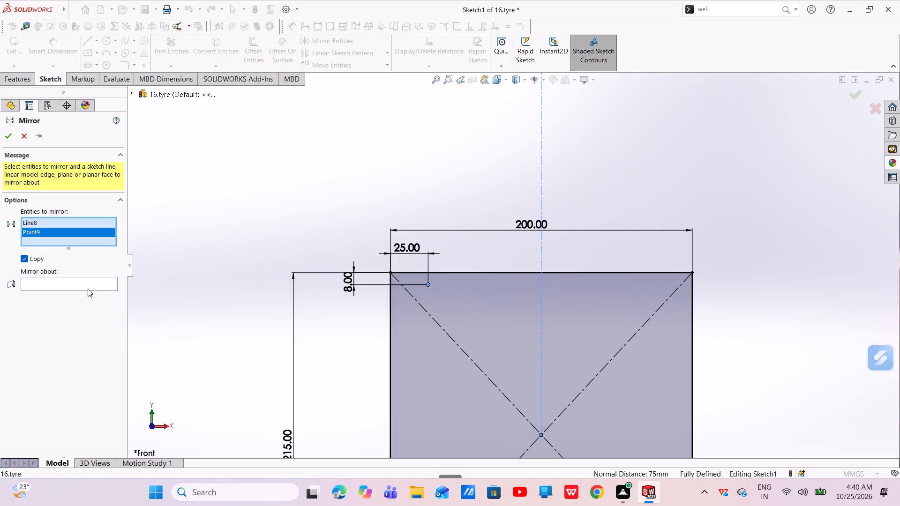
click(88, 289)
click(90, 286)
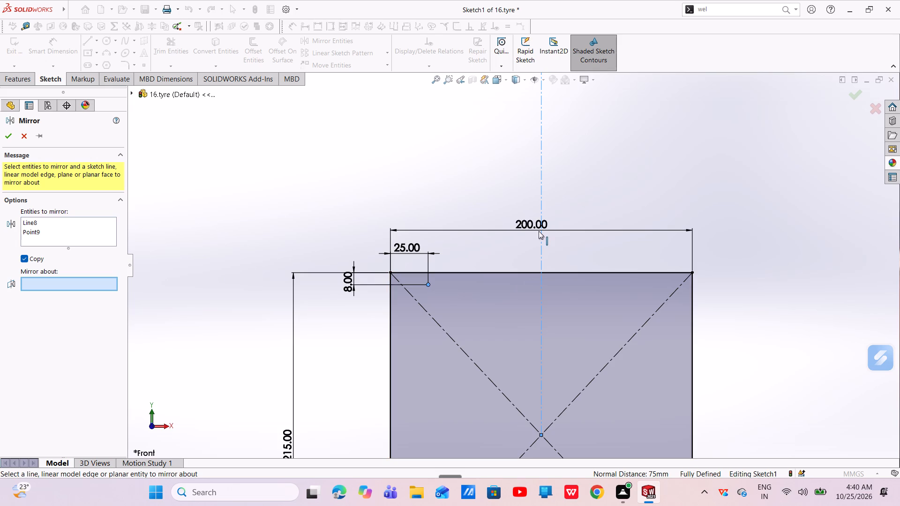
click(540, 237)
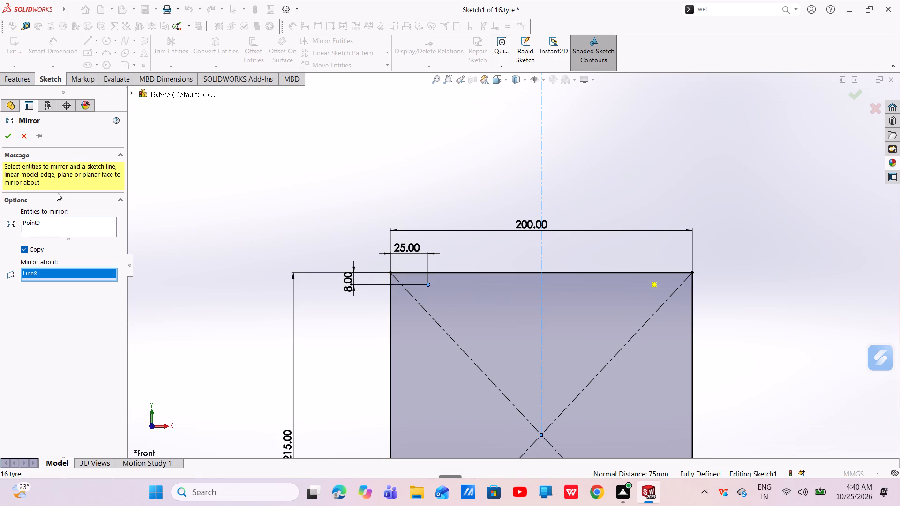
click(8, 137)
Draw a shallow upward-bulging 3 Point Arc between the two sketch points, centred at about X 0, Y 130.6 mm.
scroll(398, 280, up, 1)
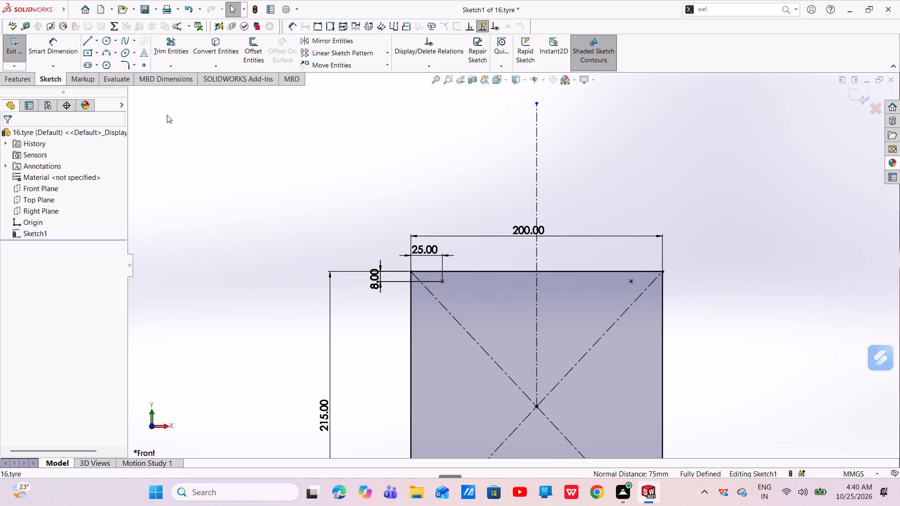
click(109, 54)
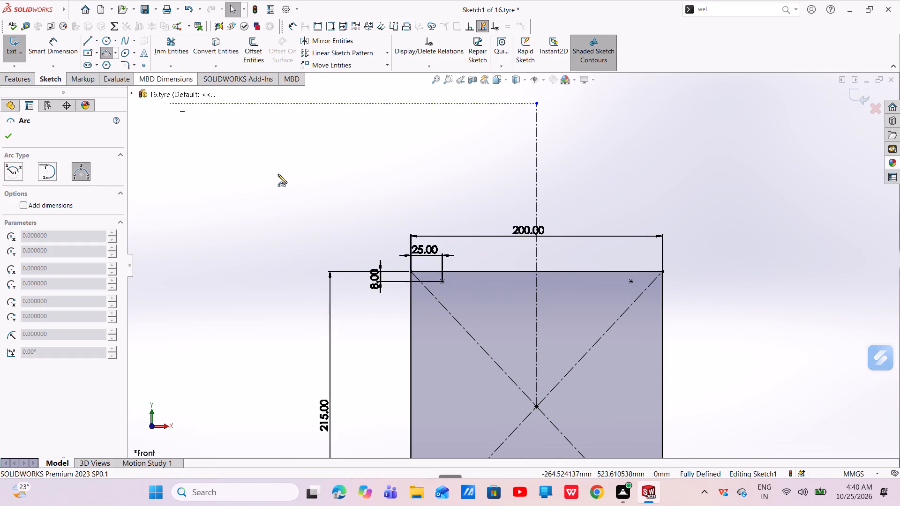
click(441, 279)
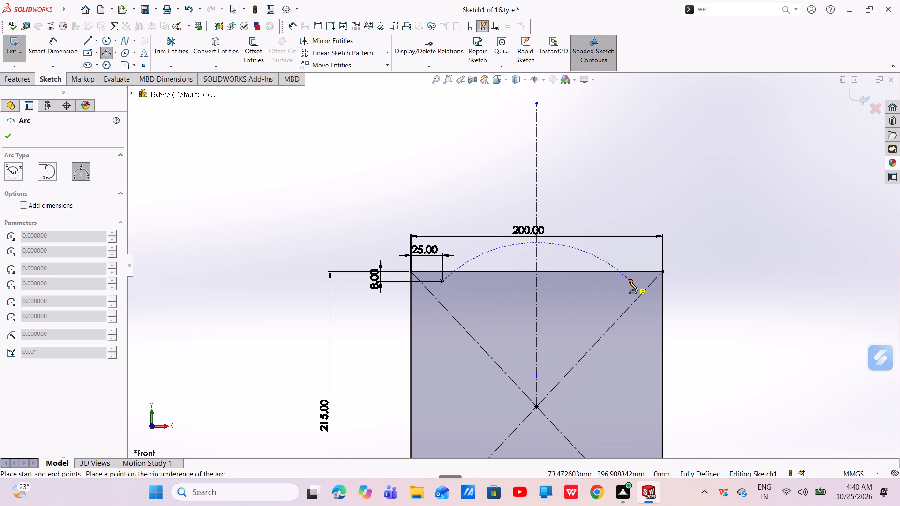
click(629, 282)
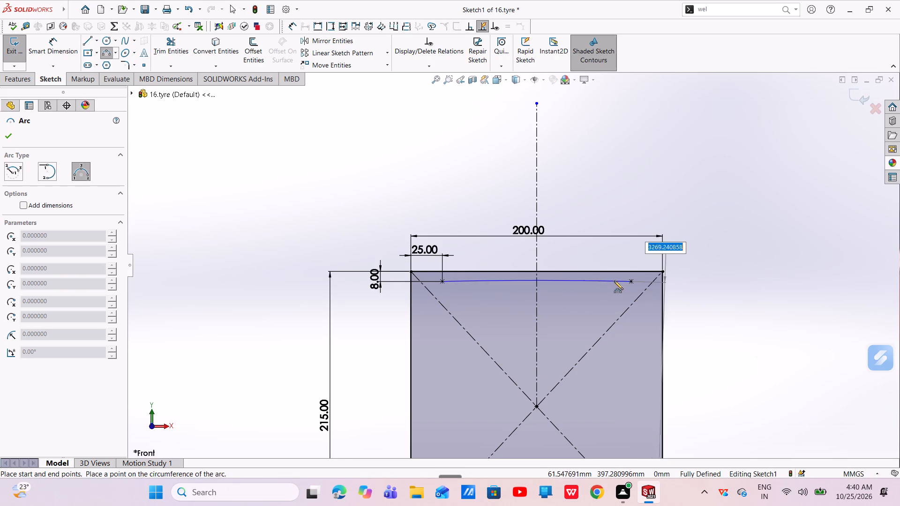
click(611, 276)
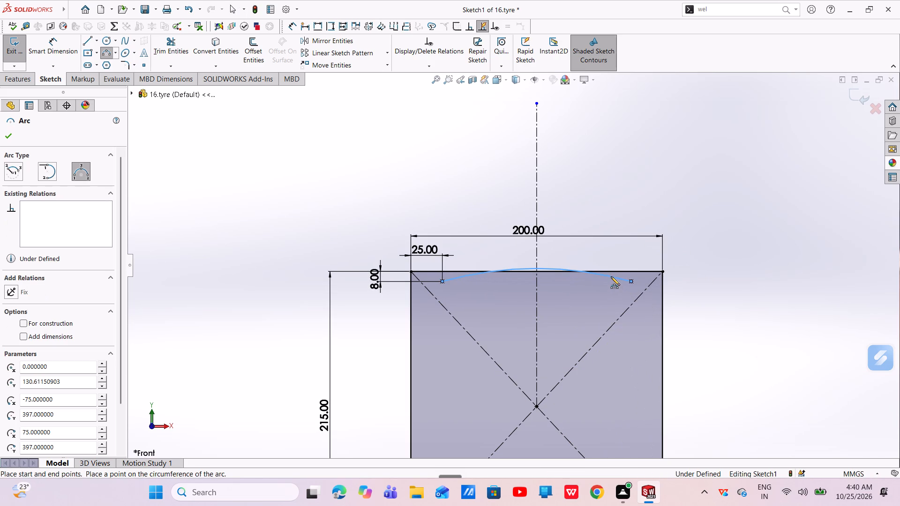
right_click(611, 276)
click(621, 280)
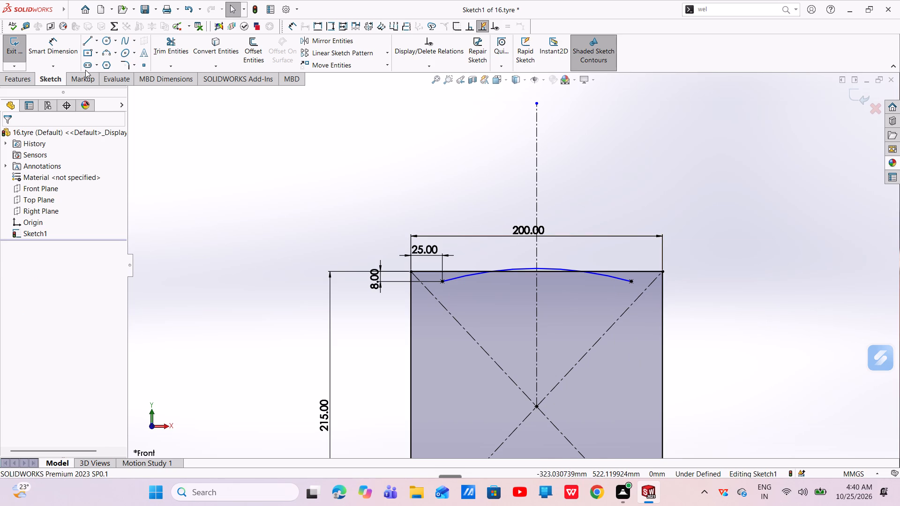
Draw a 3 Point Arc of about 196 mm radius from the left sketch point to the midpoint of the rectangle's left edge, bulging outward.
click(102, 53)
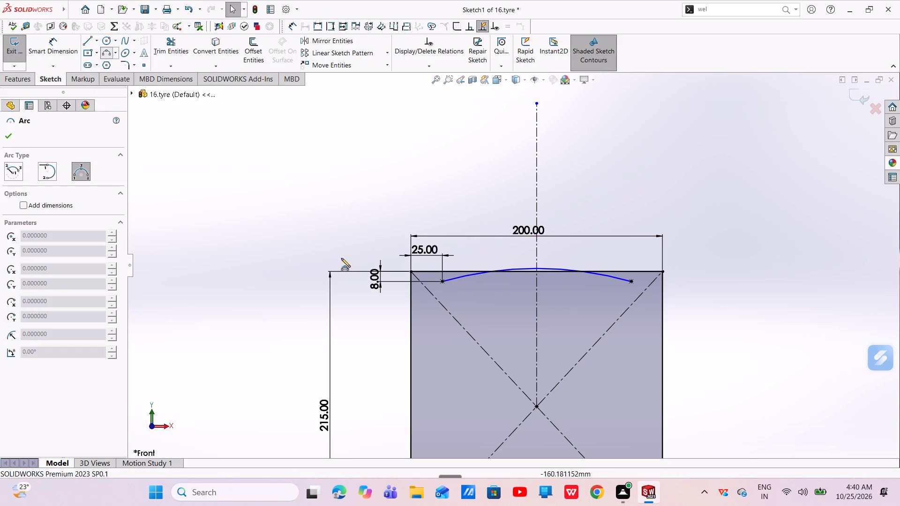
click(441, 282)
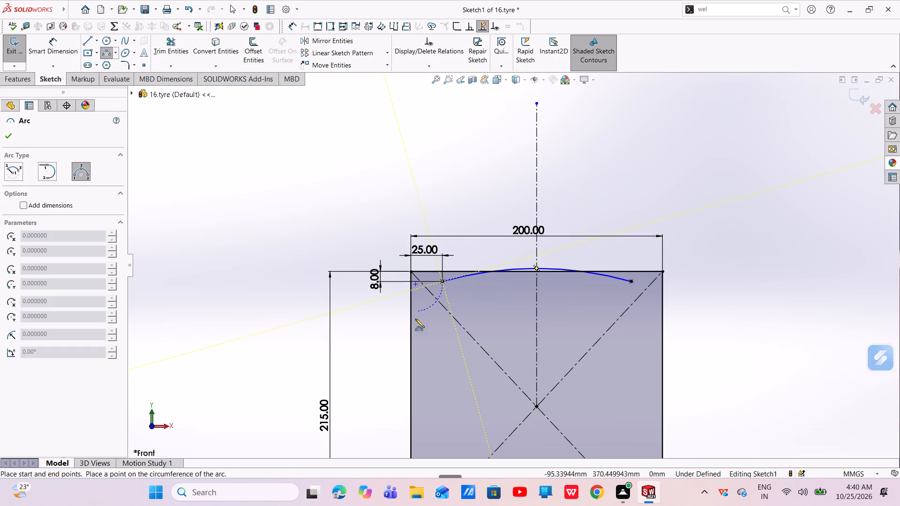
click(411, 409)
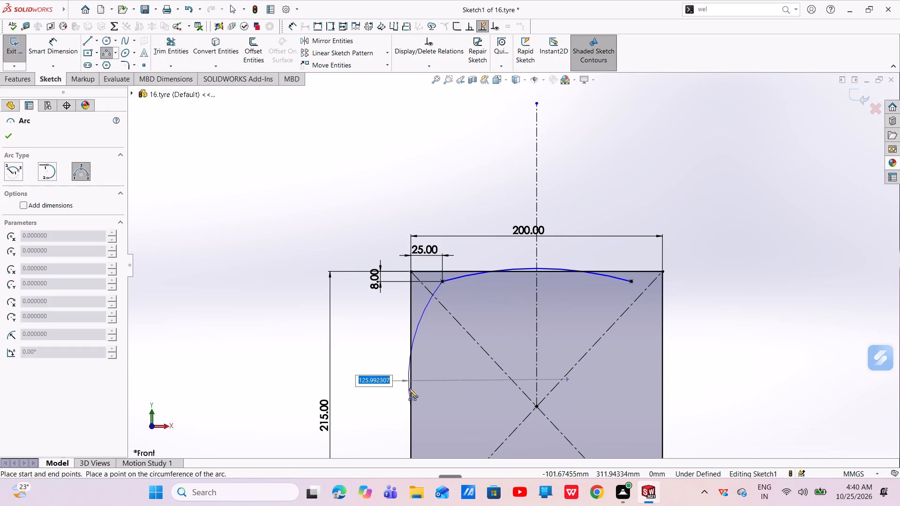
click(411, 390)
right_click(411, 390)
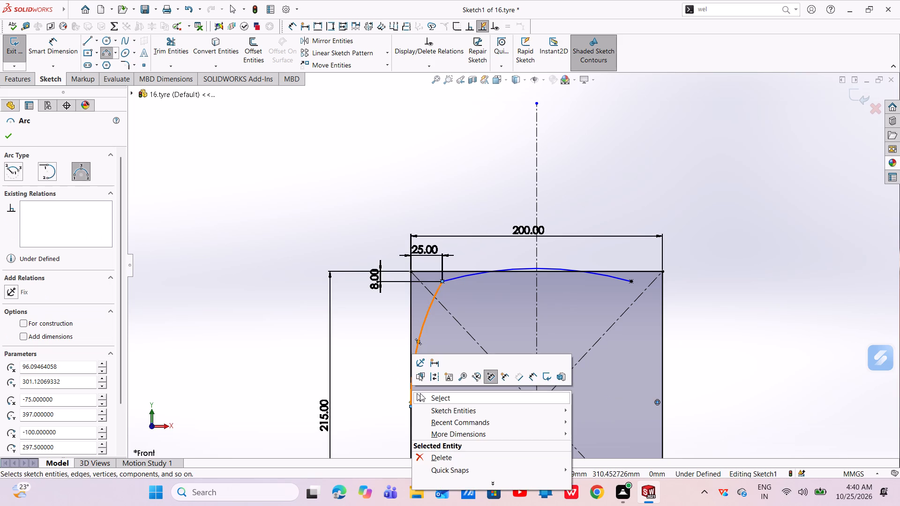
click(421, 394)
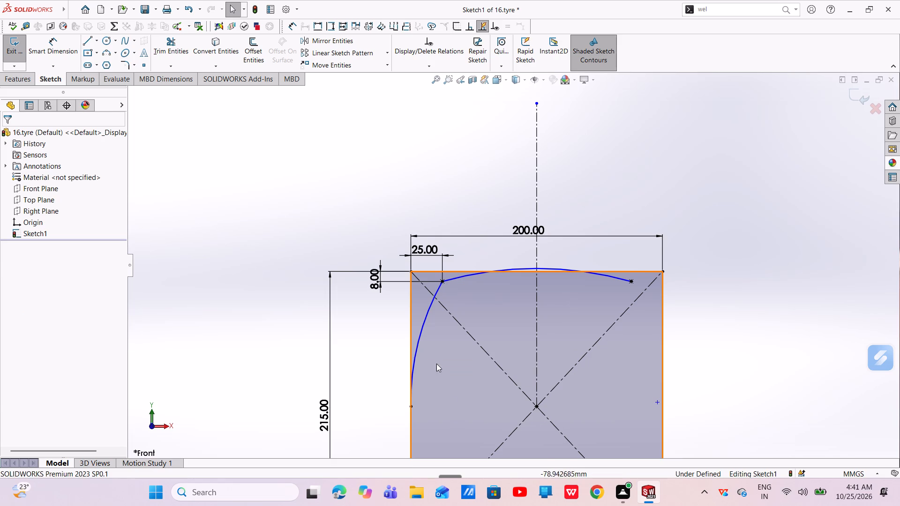
Make the left sidewall arc tangent to the rectangle's left edge.
click(420, 337)
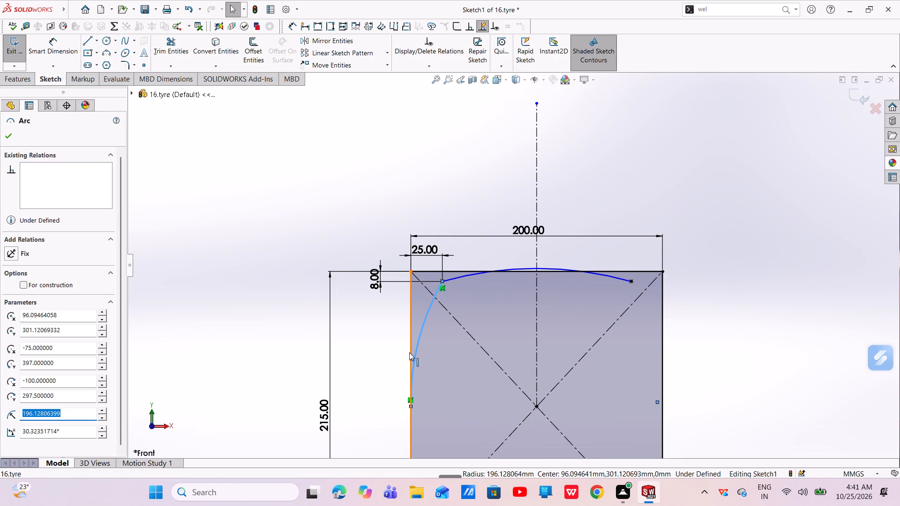
ctrl+click(410, 352)
click(435, 313)
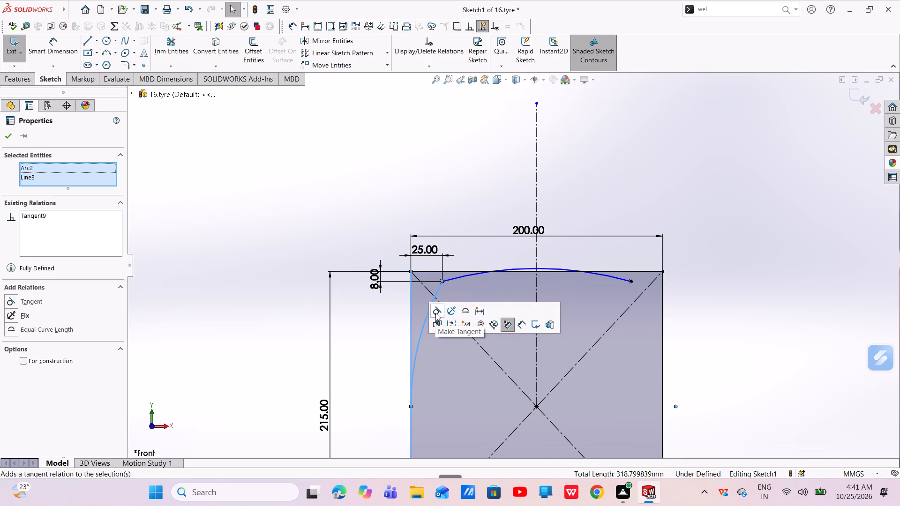
click(5, 138)
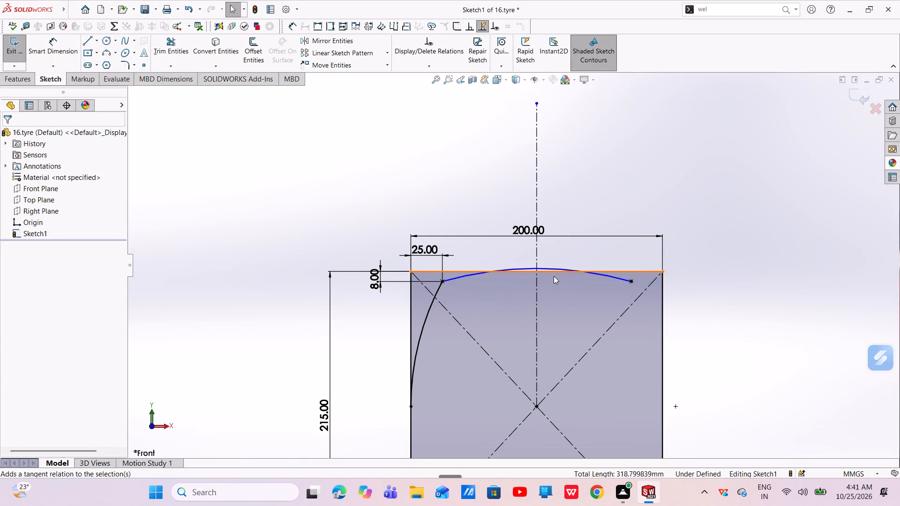
Make the shallow tread arc tangent to the rectangle's top edge.
scroll(545, 262, down, 3)
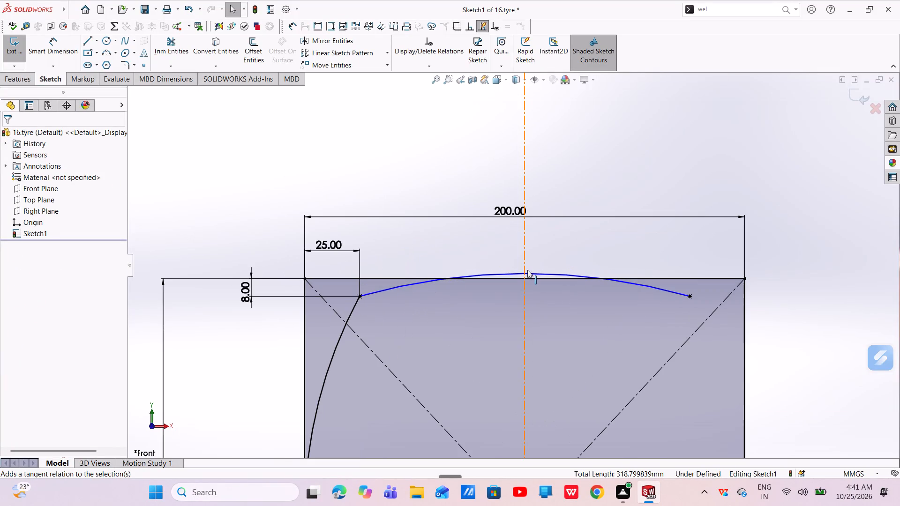
click(531, 274)
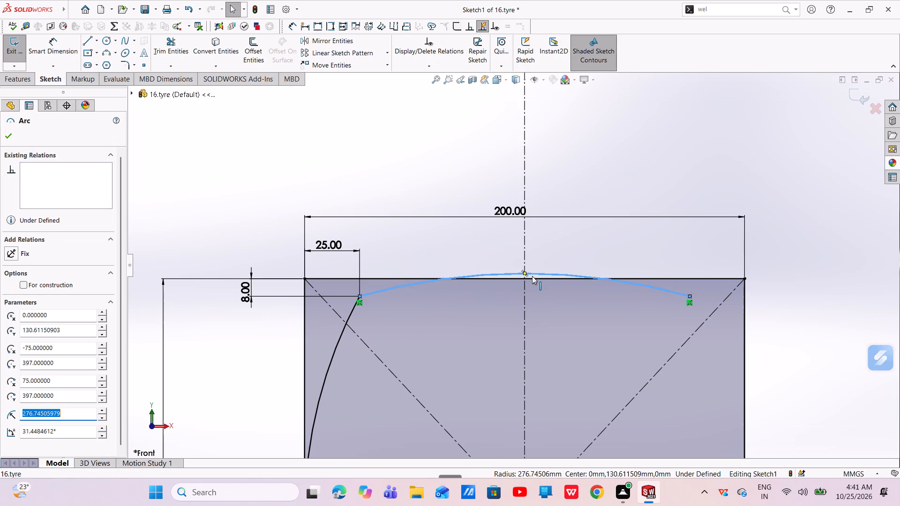
ctrl+click(532, 276)
click(556, 237)
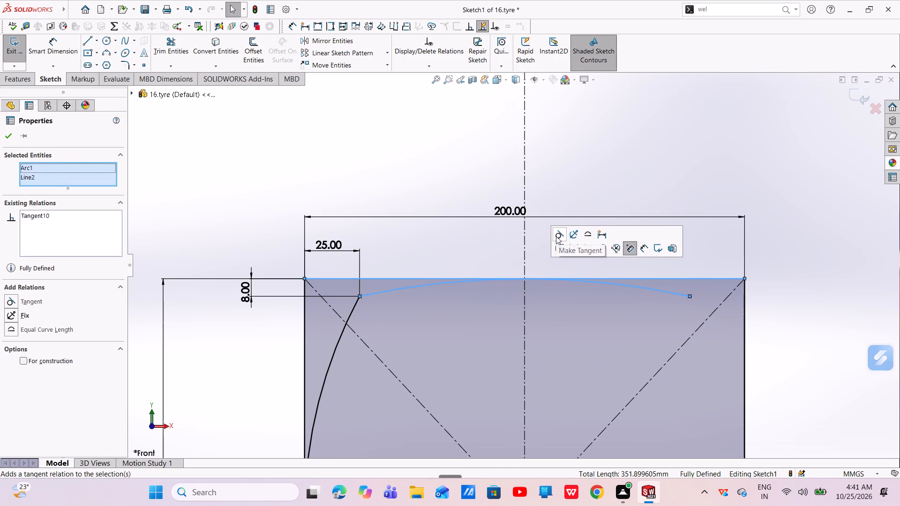
key(Escape)
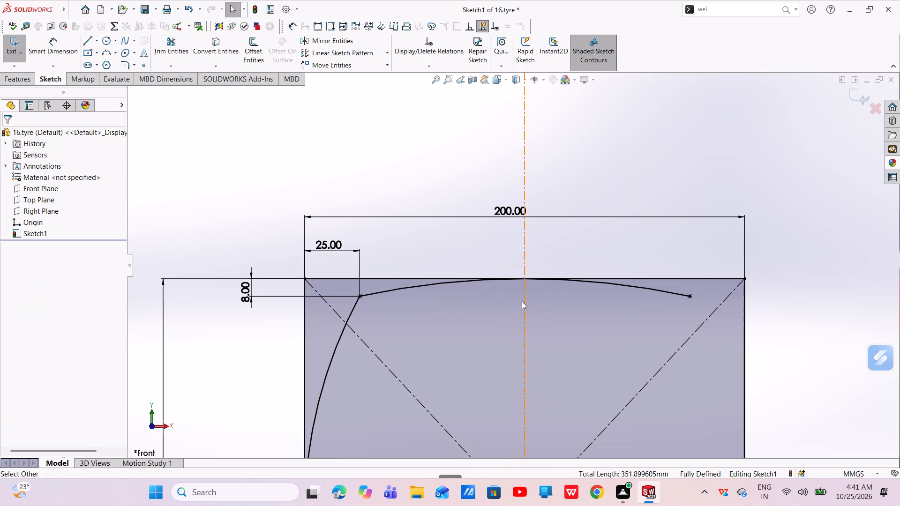
Place a sketch point on the rectangle's bottom edge, about 44 mm from its lower-left corner.
scroll(457, 344, up, 4)
scroll(481, 400, up, 3)
scroll(535, 332, down, 3)
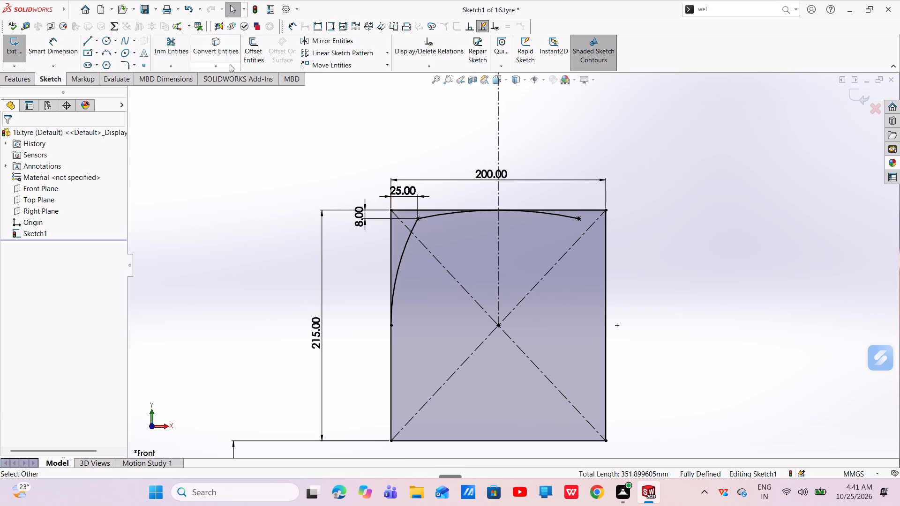
click(142, 64)
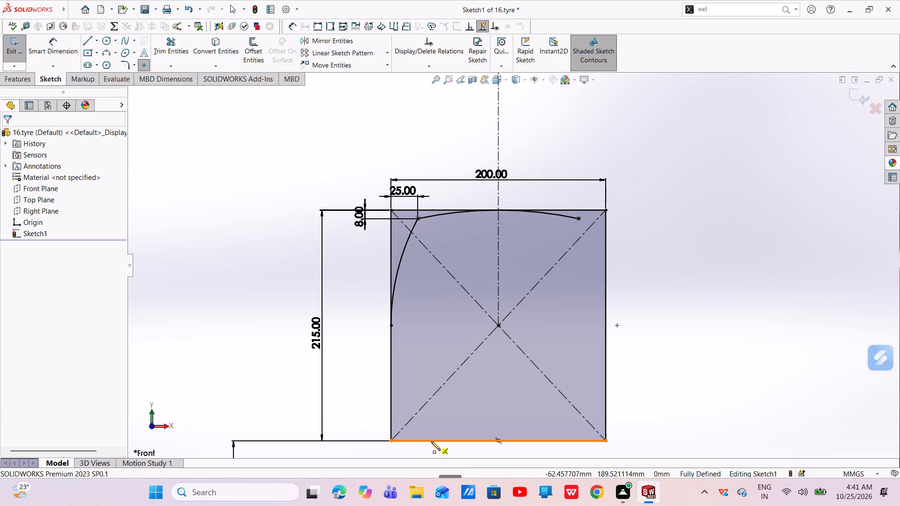
click(438, 440)
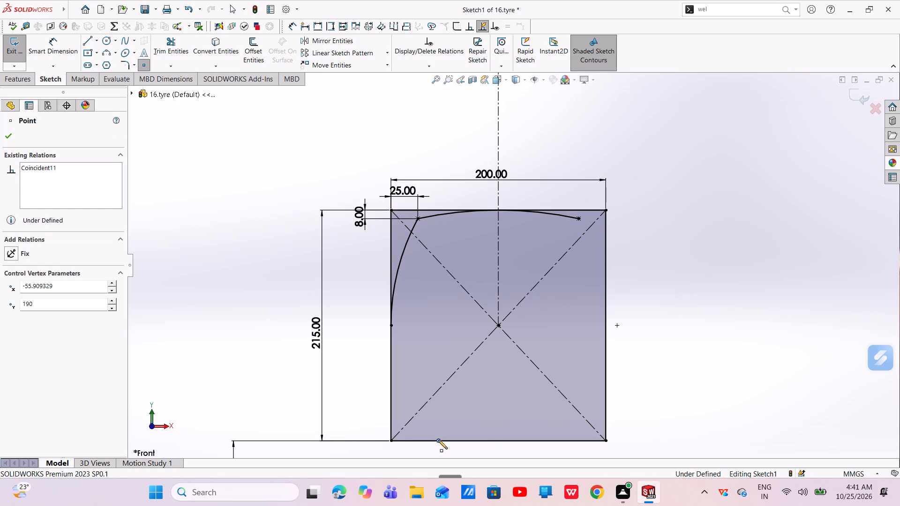
right_click(438, 440)
click(465, 414)
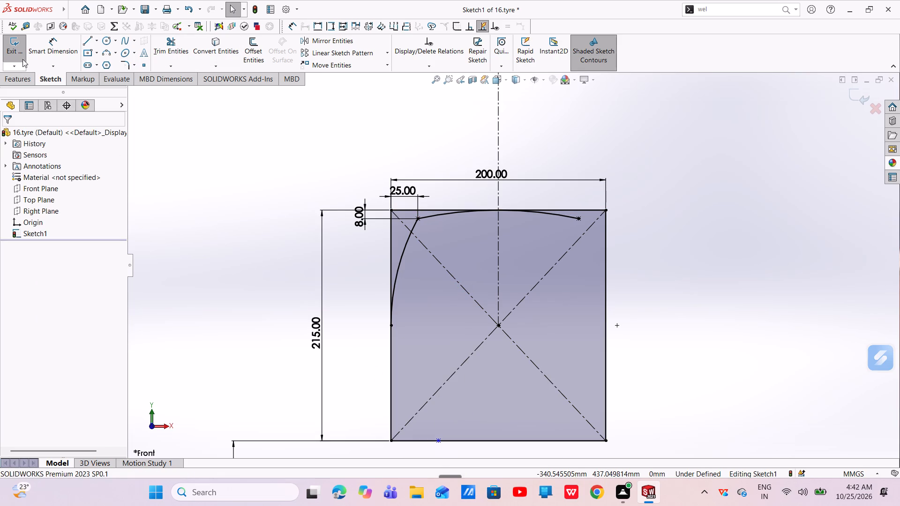
Dimension the bottom-edge sketch point 35 mm horizontally from the rectangle's lower-left corner.
click(45, 50)
scroll(404, 409, up, 3)
scroll(463, 371, down, 5)
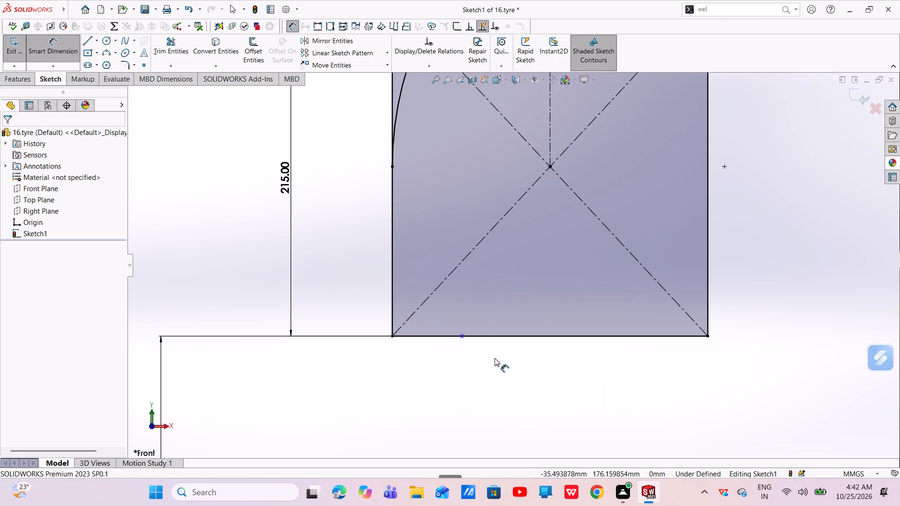
click(462, 338)
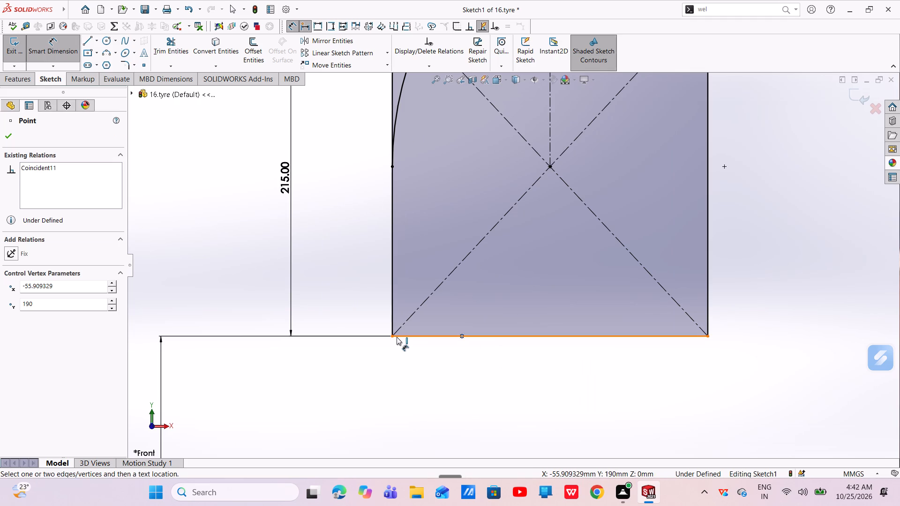
click(393, 336)
click(426, 379)
key(BackSpace)
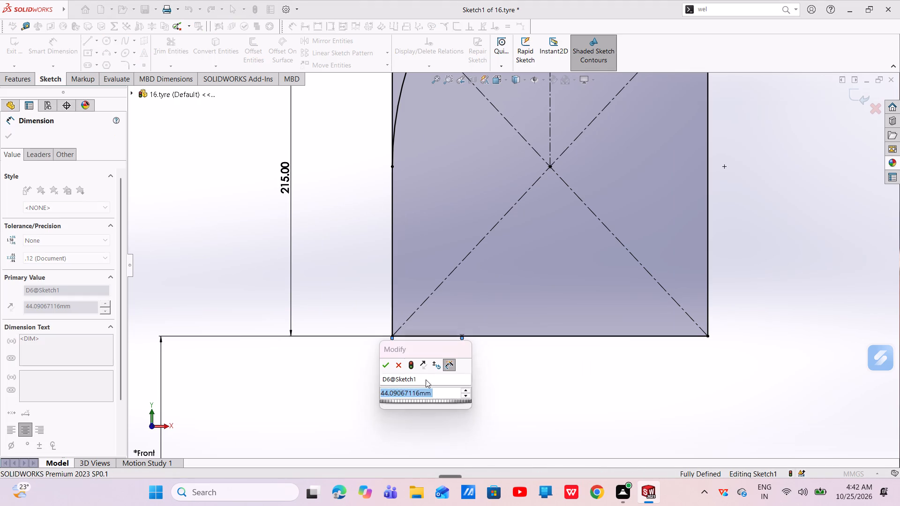
text(35)
key(Return)
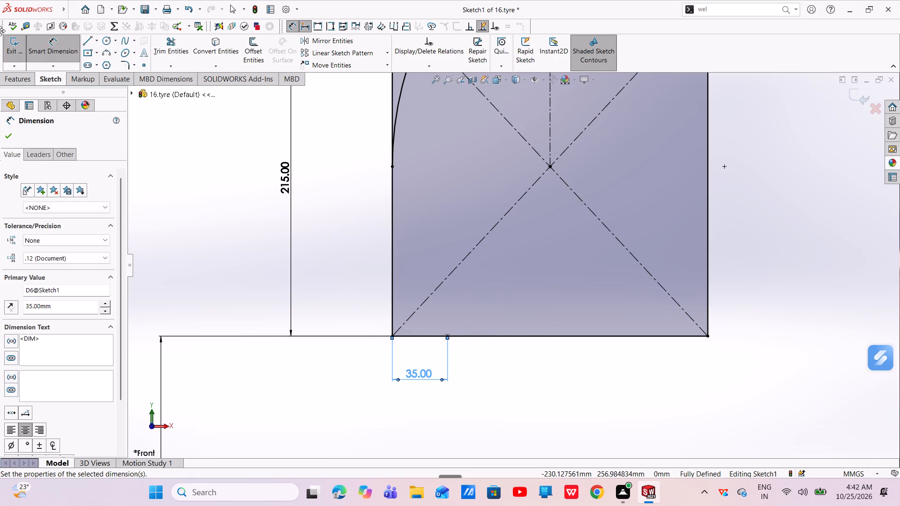
click(8, 135)
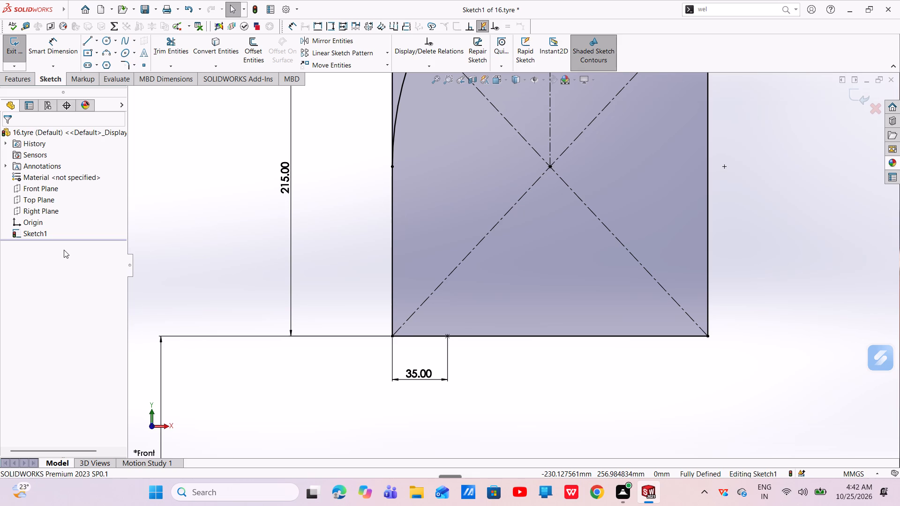
Draw a two-point spline from the midpoint of the rectangle's left edge to the sketch point on its bottom edge.
click(123, 39)
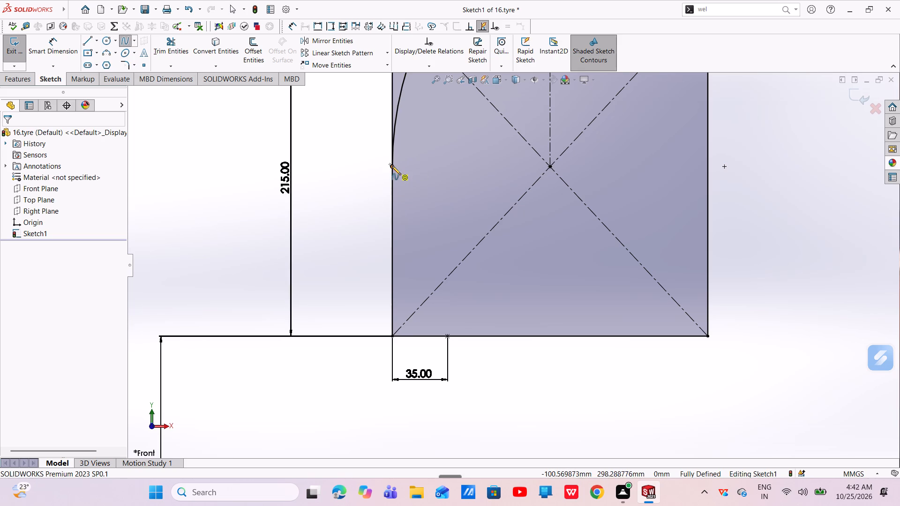
click(392, 166)
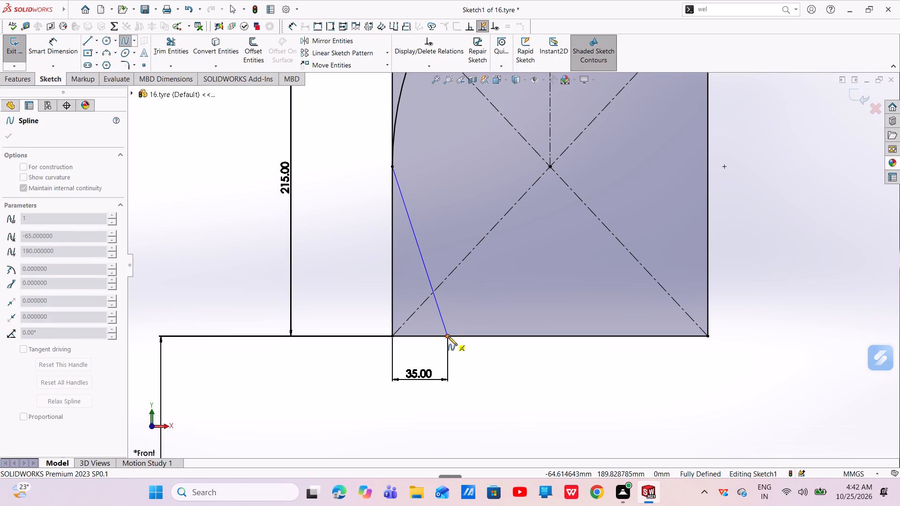
click(448, 336)
right_click(461, 324)
click(469, 324)
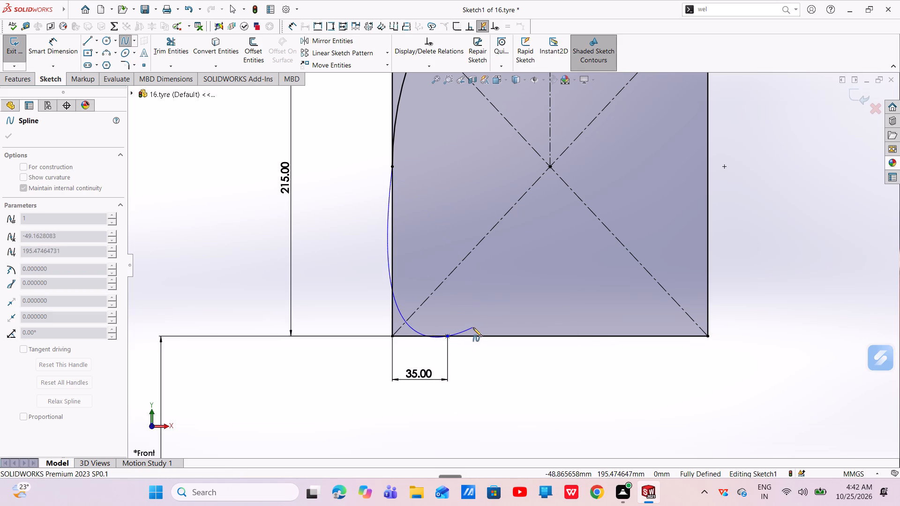
right_click(473, 327)
click(482, 329)
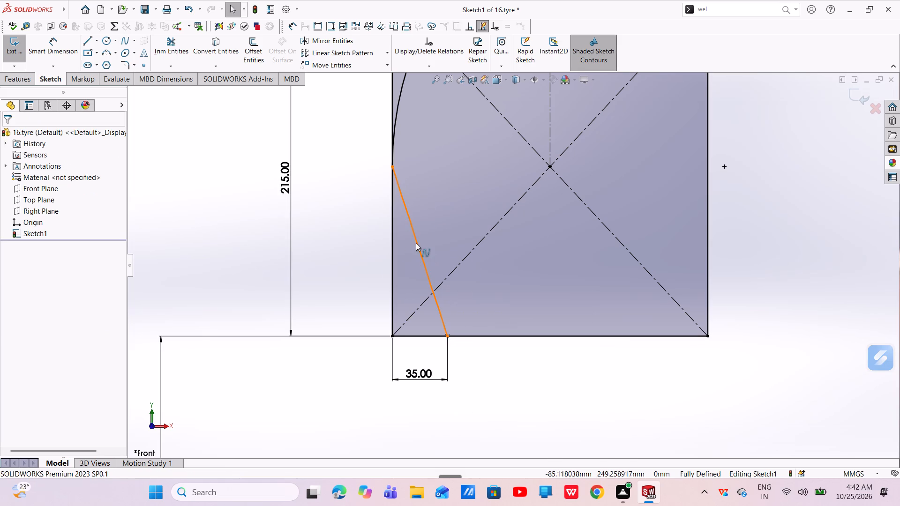
Make the spline tangent to the left sidewall arc.
click(409, 215)
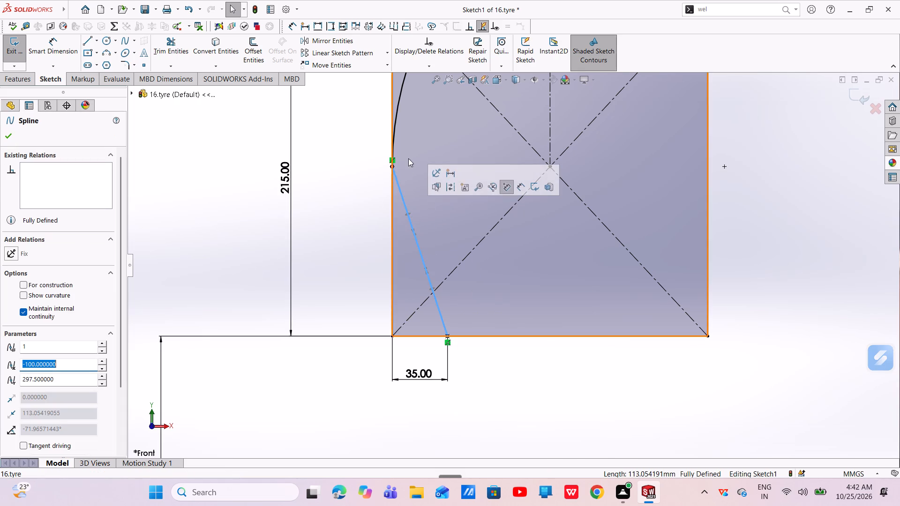
ctrl+click(395, 125)
click(422, 84)
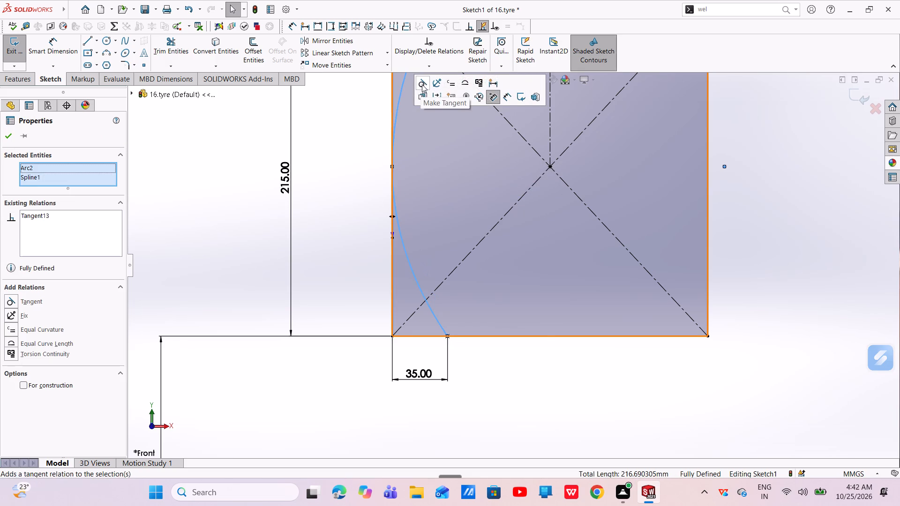
key(Escape)
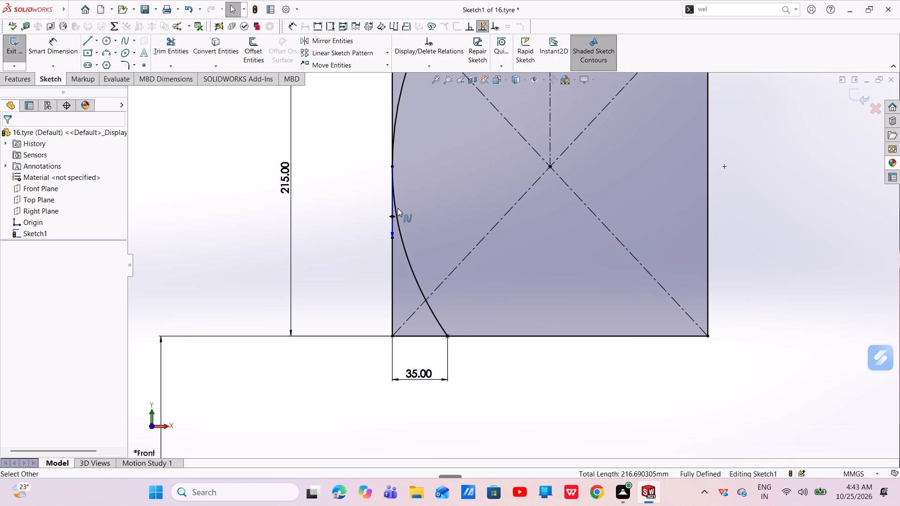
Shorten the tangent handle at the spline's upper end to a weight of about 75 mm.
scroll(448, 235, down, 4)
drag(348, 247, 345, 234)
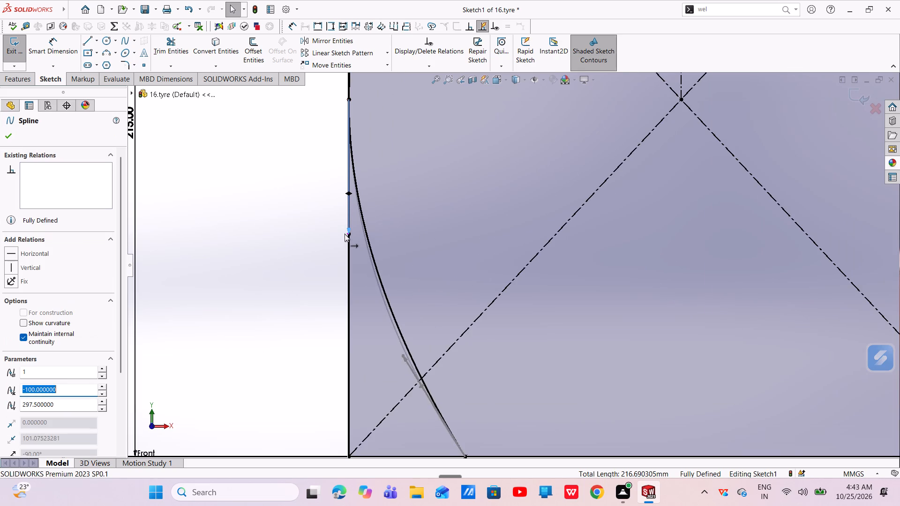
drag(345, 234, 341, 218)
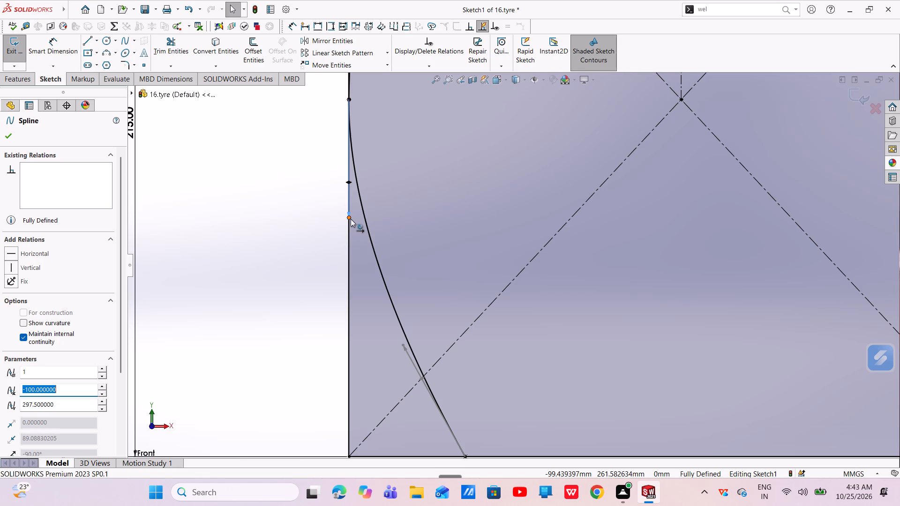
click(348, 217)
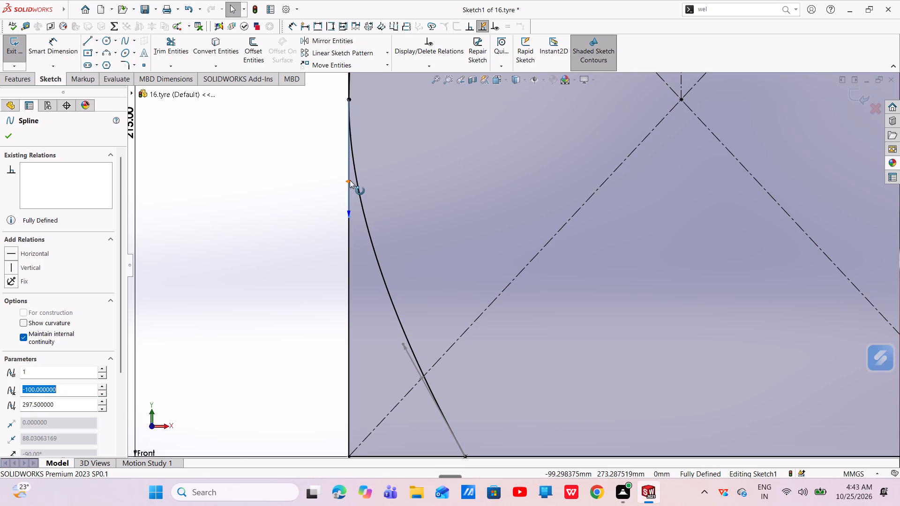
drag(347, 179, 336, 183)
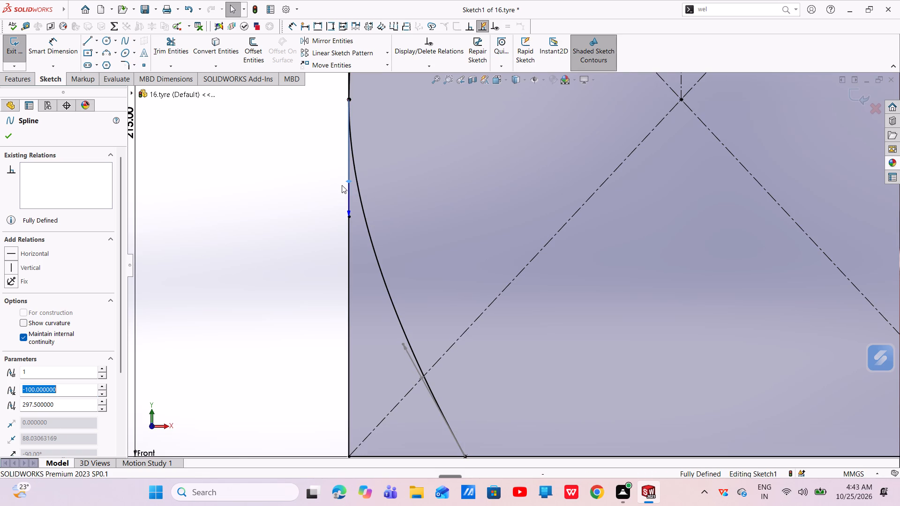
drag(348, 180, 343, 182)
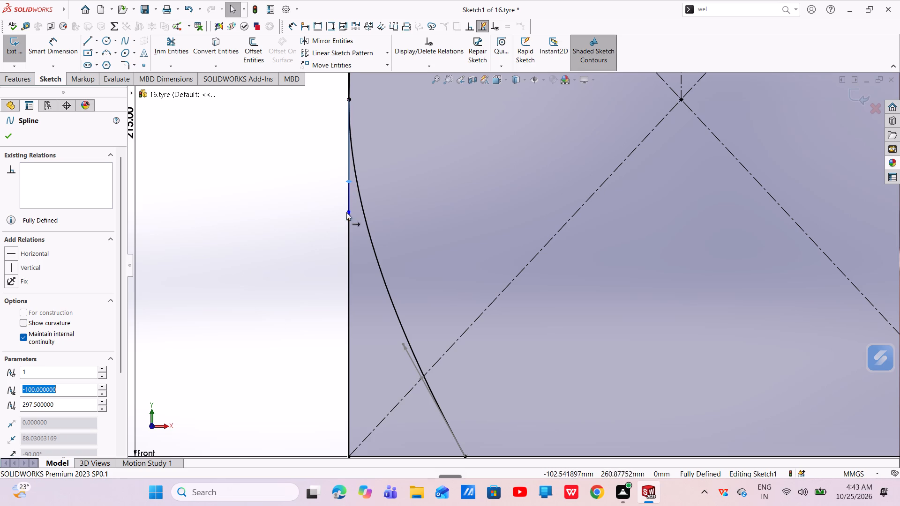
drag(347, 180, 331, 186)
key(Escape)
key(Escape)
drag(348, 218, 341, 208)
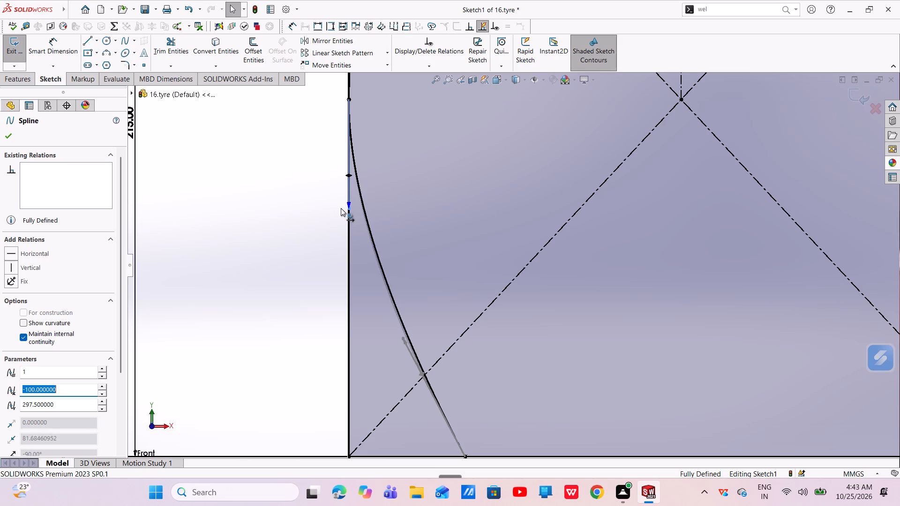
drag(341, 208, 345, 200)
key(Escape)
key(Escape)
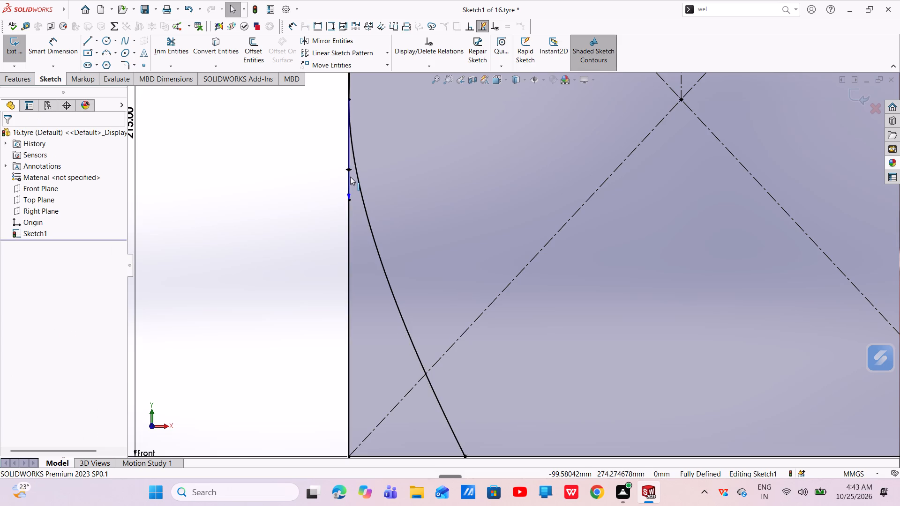
Dimension the tangent handle at the spline's upper end to 115 mm.
click(54, 48)
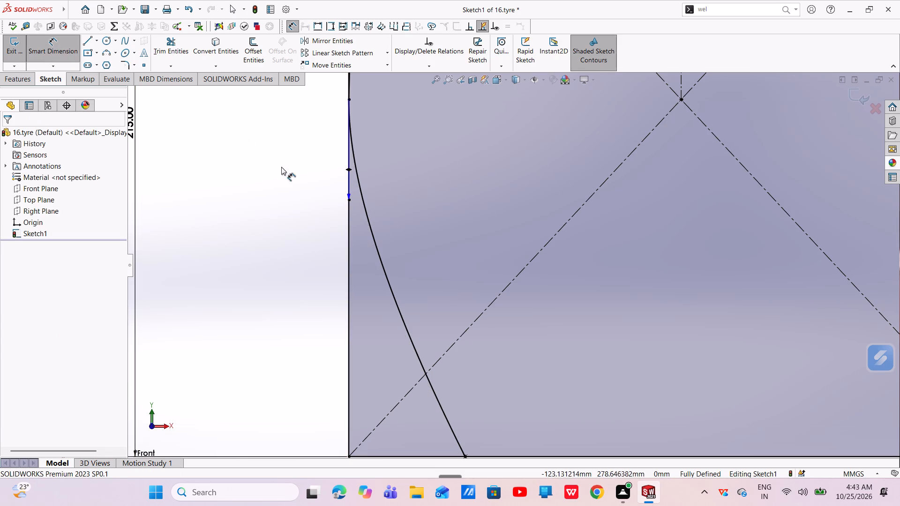
click(349, 170)
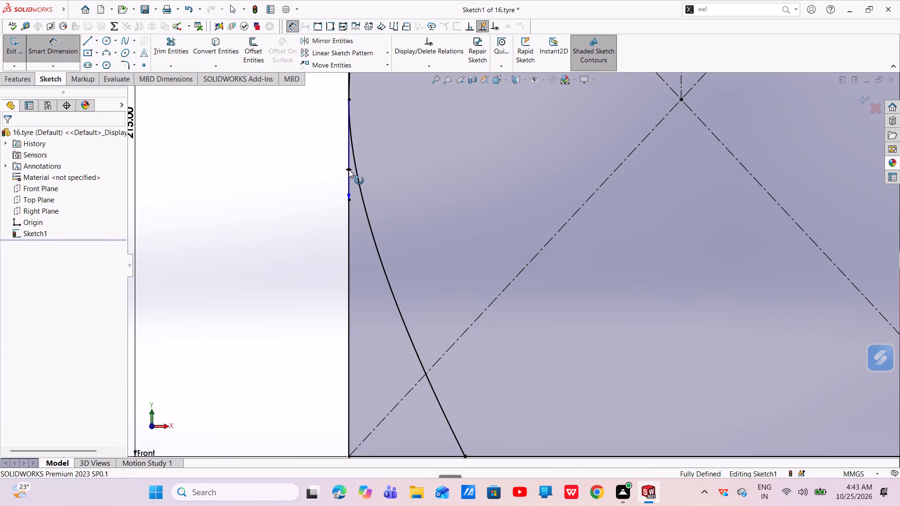
click(328, 173)
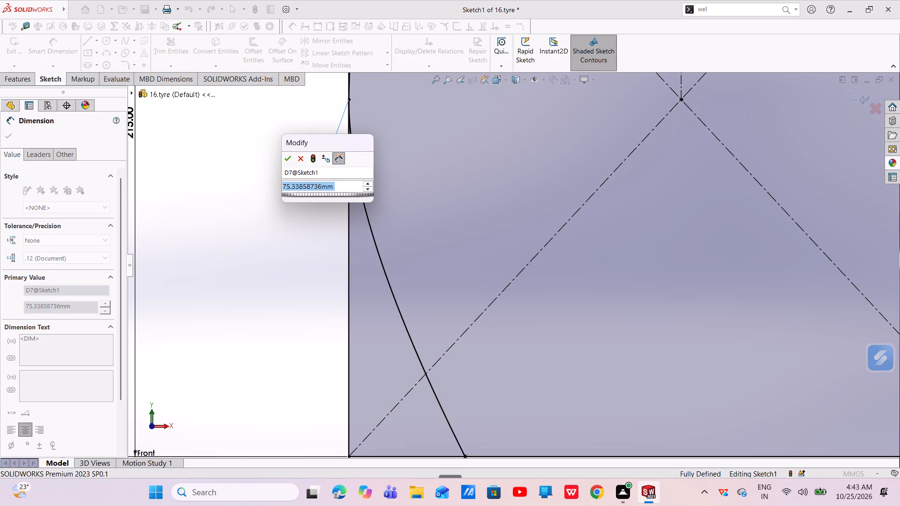
key(BackSpace)
key(BackSpace)
text(115)
key(Return)
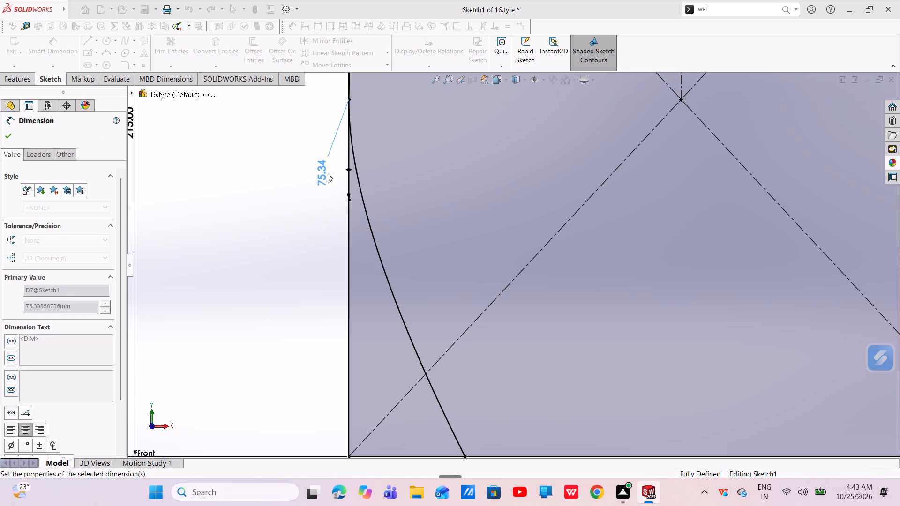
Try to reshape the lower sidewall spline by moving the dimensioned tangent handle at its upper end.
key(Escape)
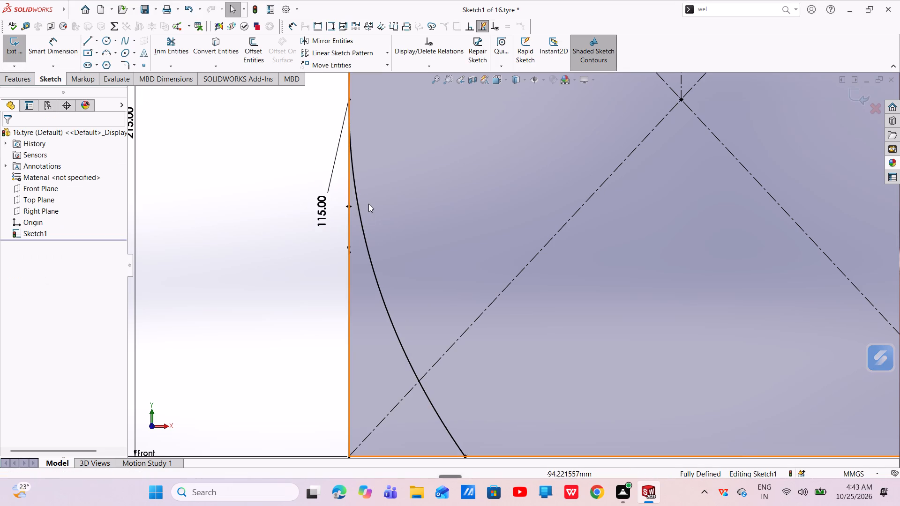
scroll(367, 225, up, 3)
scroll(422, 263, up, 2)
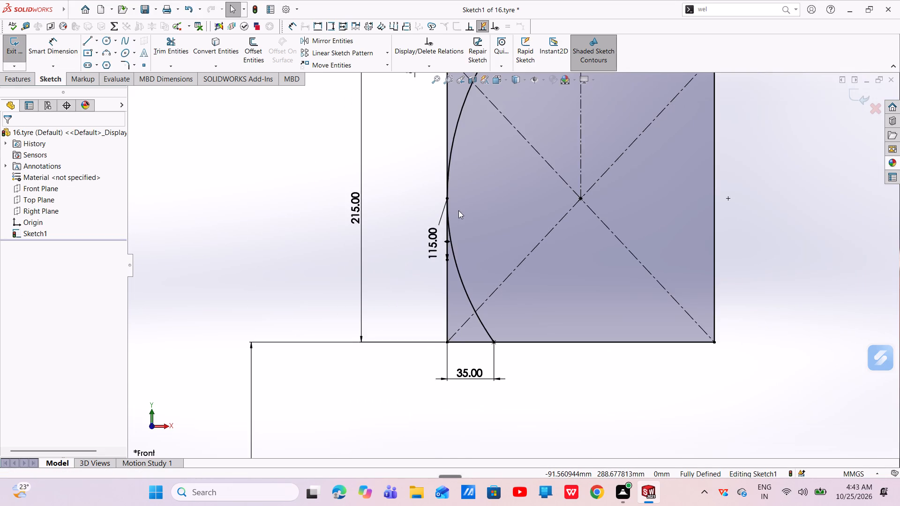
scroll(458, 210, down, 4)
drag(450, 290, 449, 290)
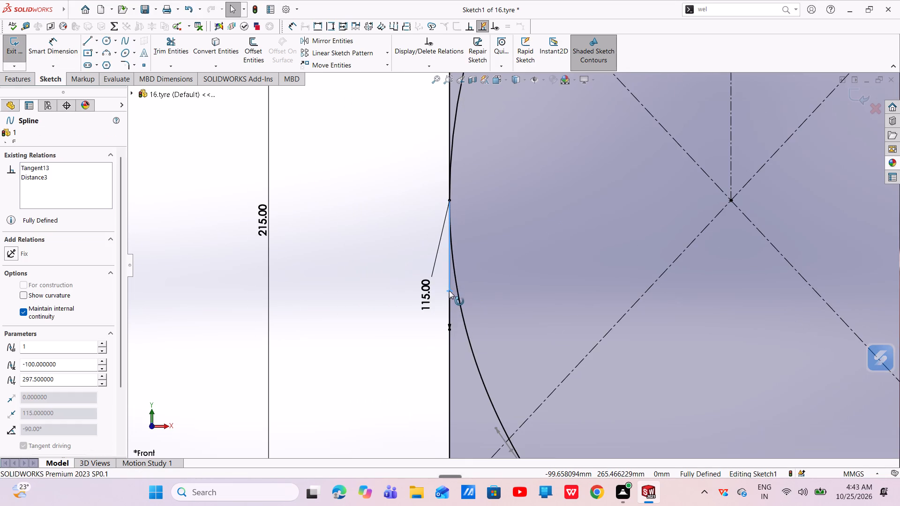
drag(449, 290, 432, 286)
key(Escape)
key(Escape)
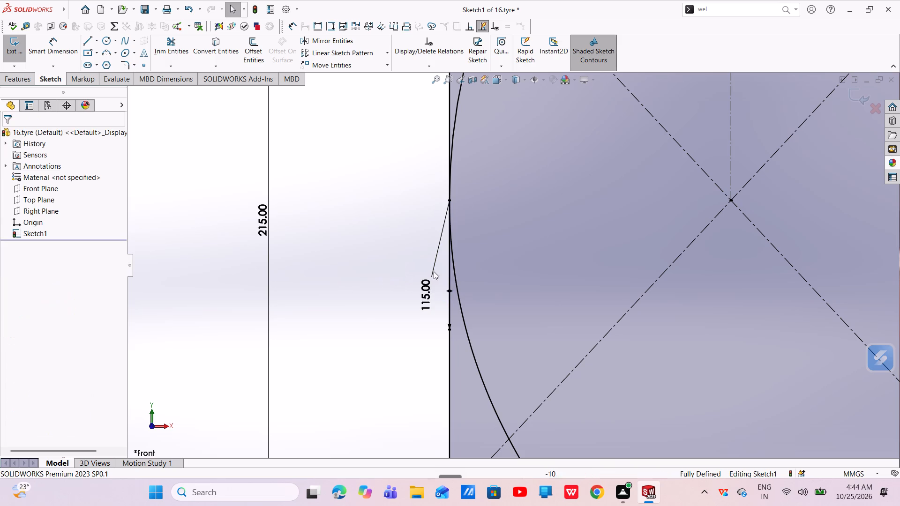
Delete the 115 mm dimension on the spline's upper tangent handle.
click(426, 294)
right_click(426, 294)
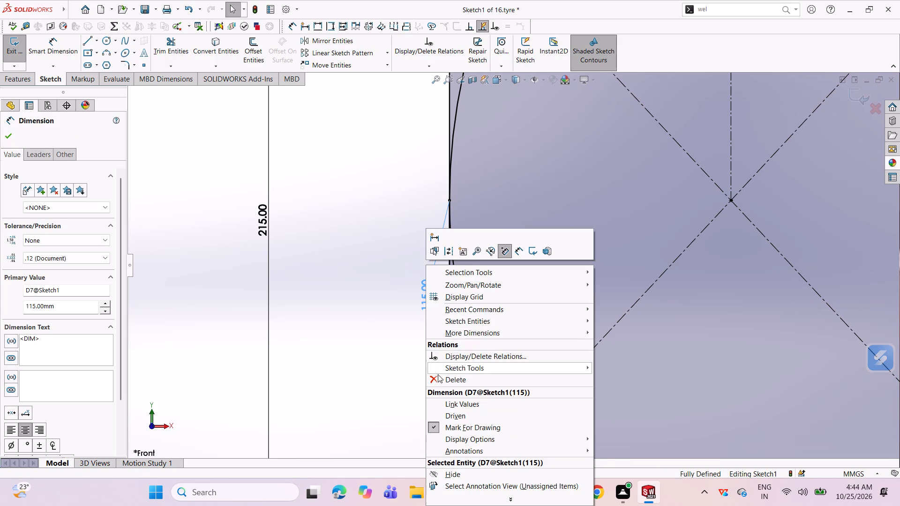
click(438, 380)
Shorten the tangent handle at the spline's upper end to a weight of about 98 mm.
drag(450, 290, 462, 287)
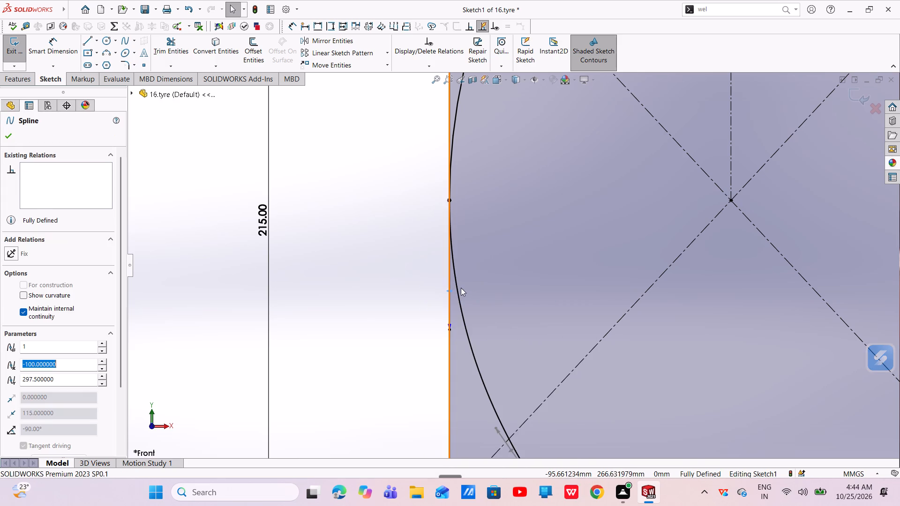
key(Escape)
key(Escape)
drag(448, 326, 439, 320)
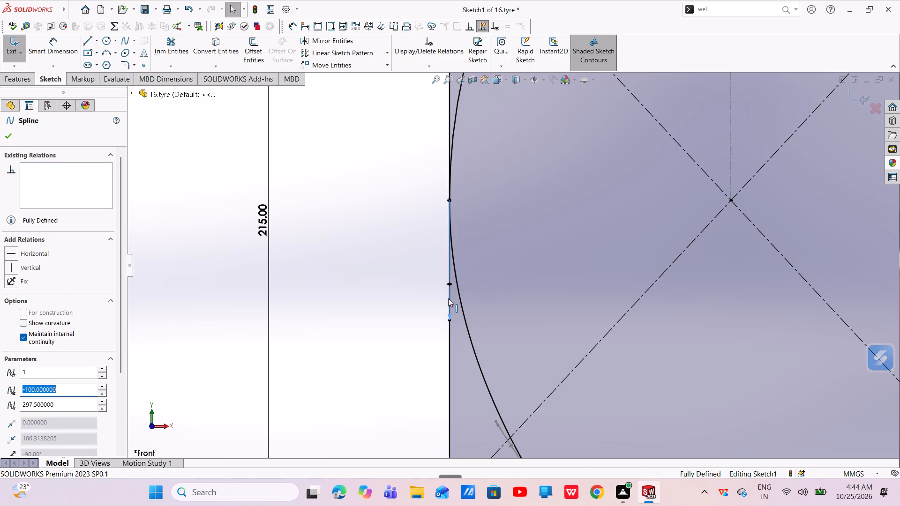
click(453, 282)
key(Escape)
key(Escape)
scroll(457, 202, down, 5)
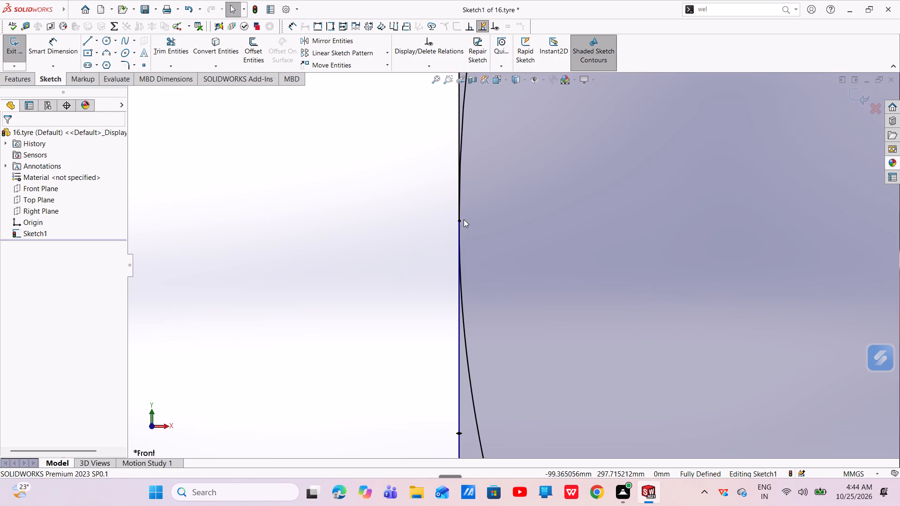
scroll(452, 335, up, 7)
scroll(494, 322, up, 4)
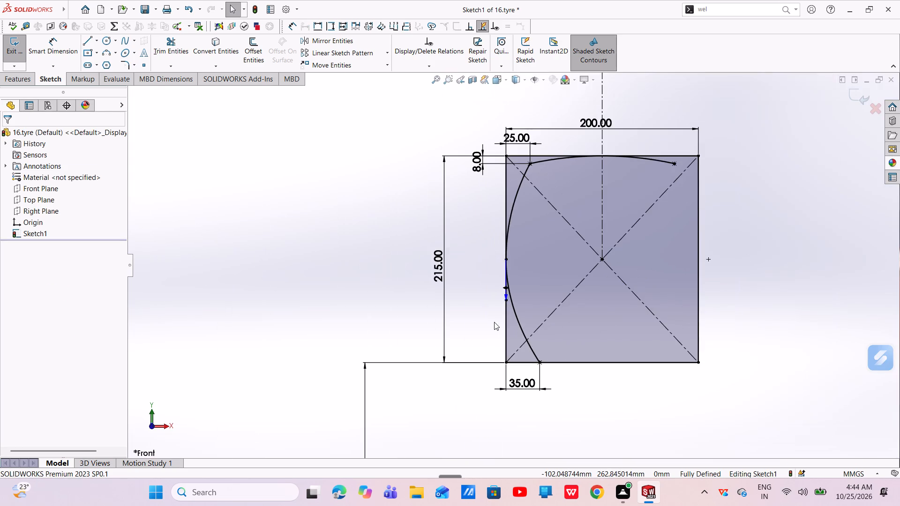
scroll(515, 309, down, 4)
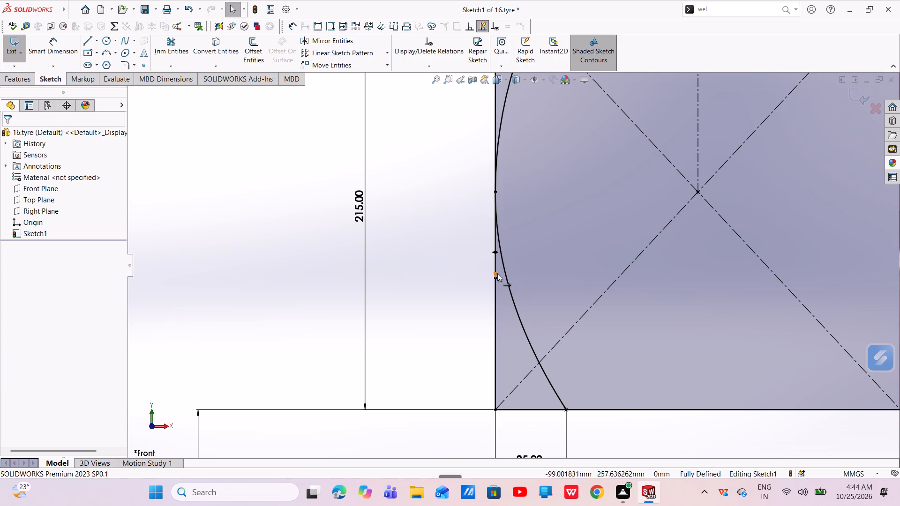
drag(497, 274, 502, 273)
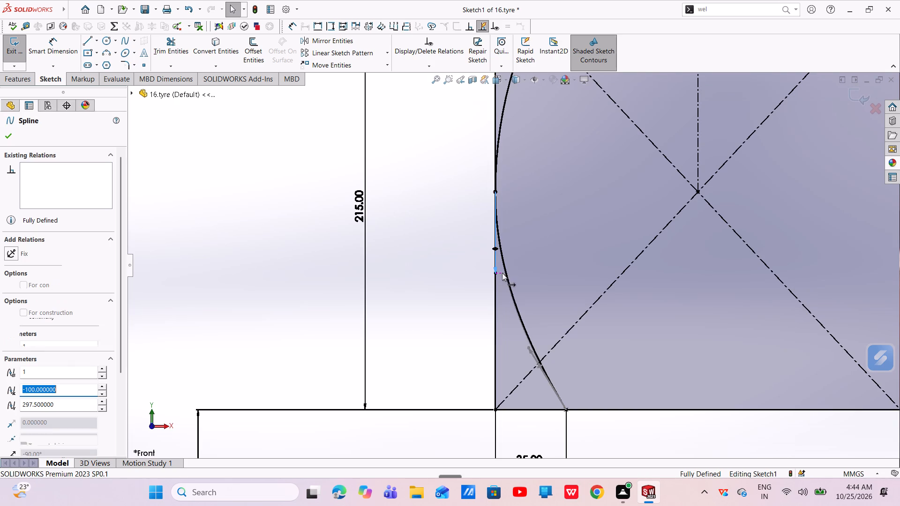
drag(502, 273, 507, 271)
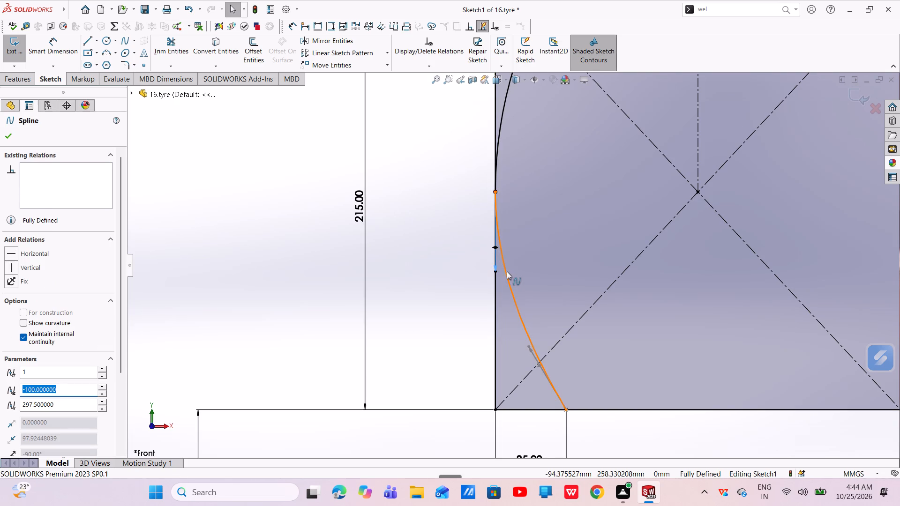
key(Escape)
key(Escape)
Swing the tangent handle at the spline's lower end inward to nearly upright and lengthen it to a weight of about 162.
click(555, 392)
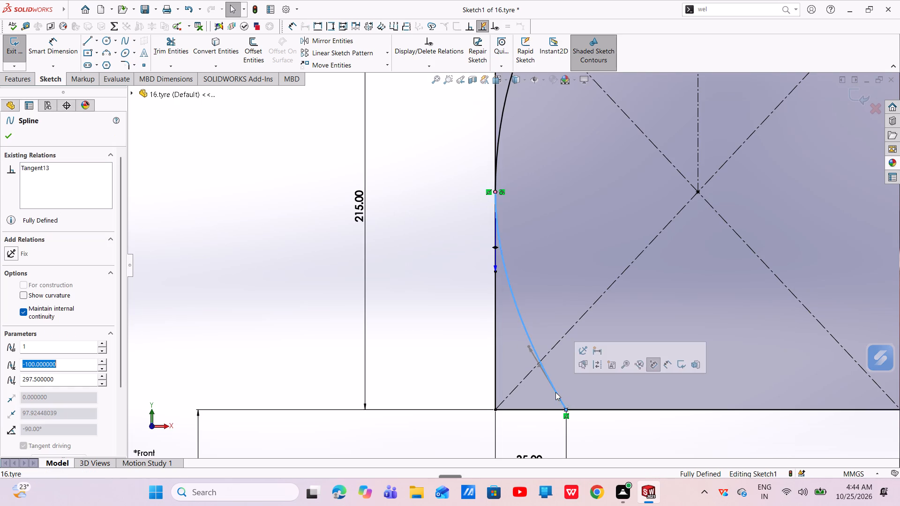
drag(527, 343, 540, 343)
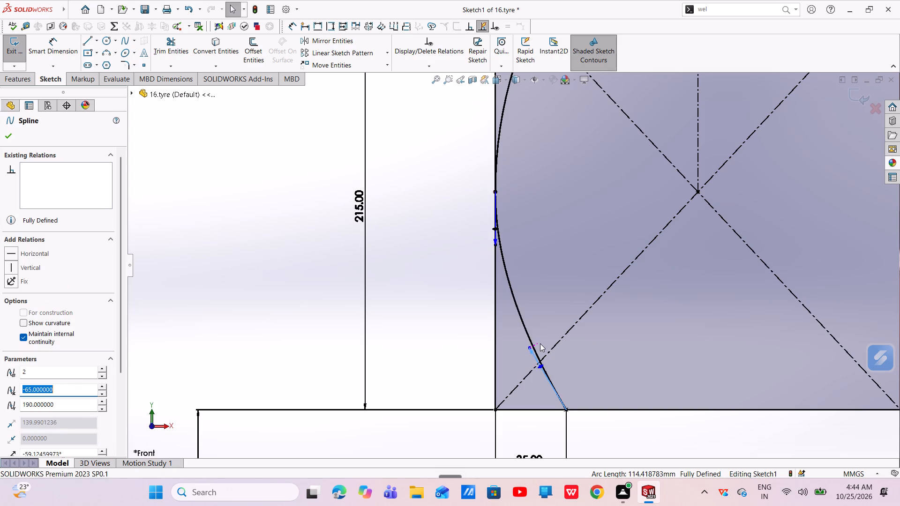
drag(540, 343, 629, 318)
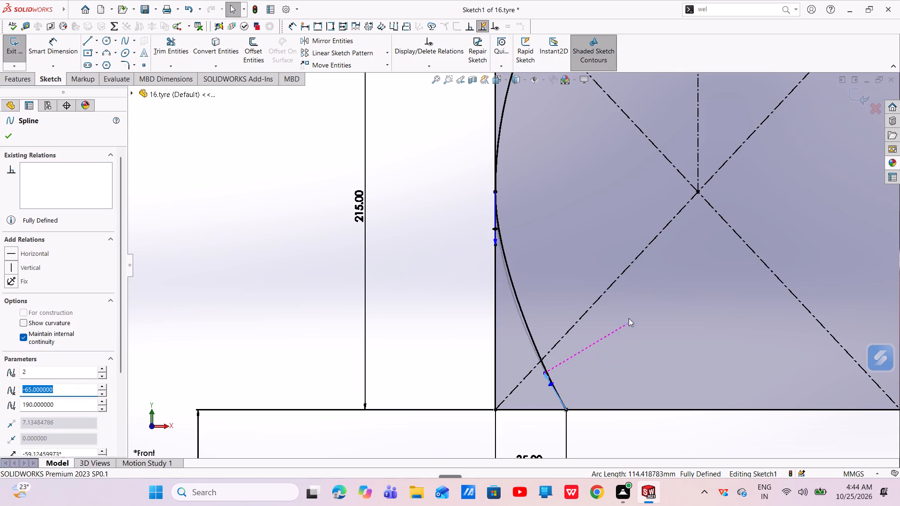
drag(629, 318, 637, 303)
drag(548, 377, 574, 365)
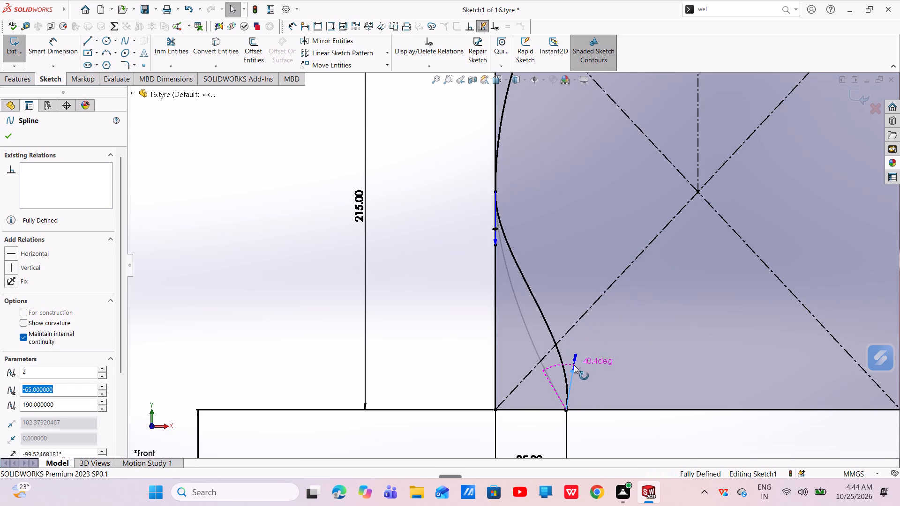
drag(574, 365, 575, 348)
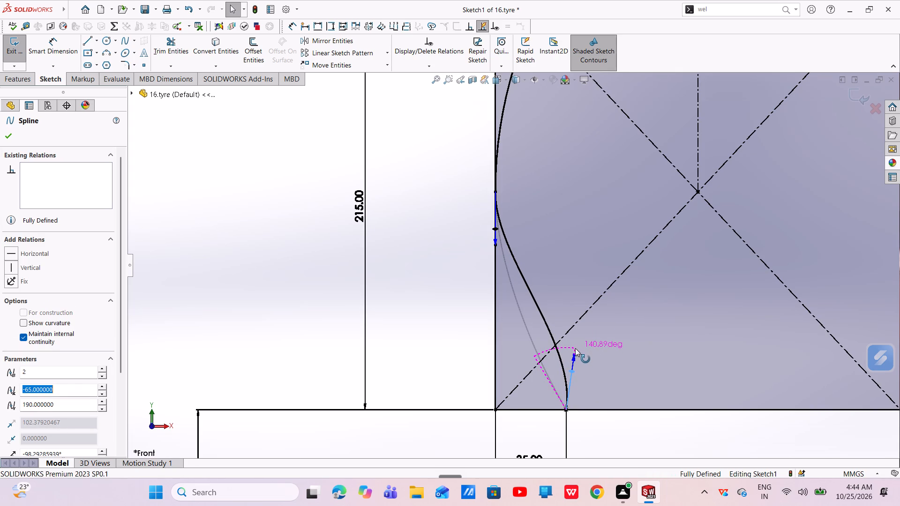
drag(575, 348, 577, 348)
key(Escape)
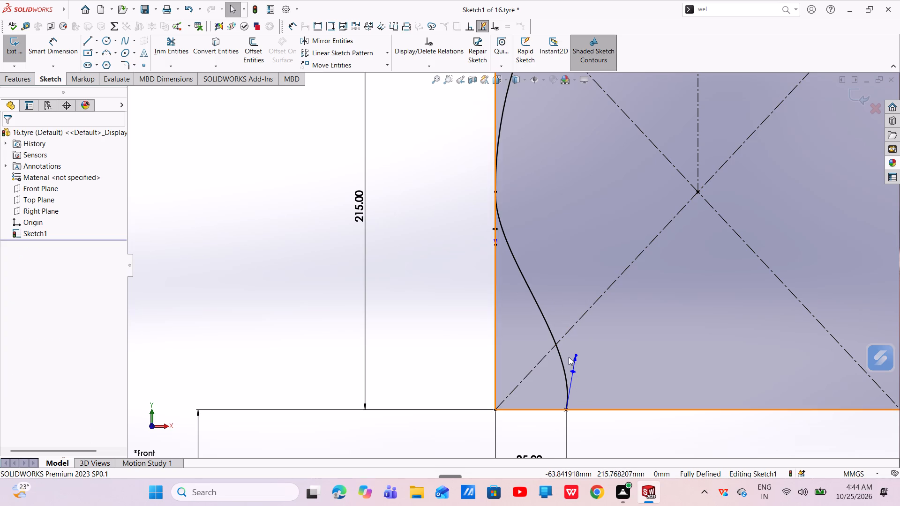
drag(574, 355, 572, 322)
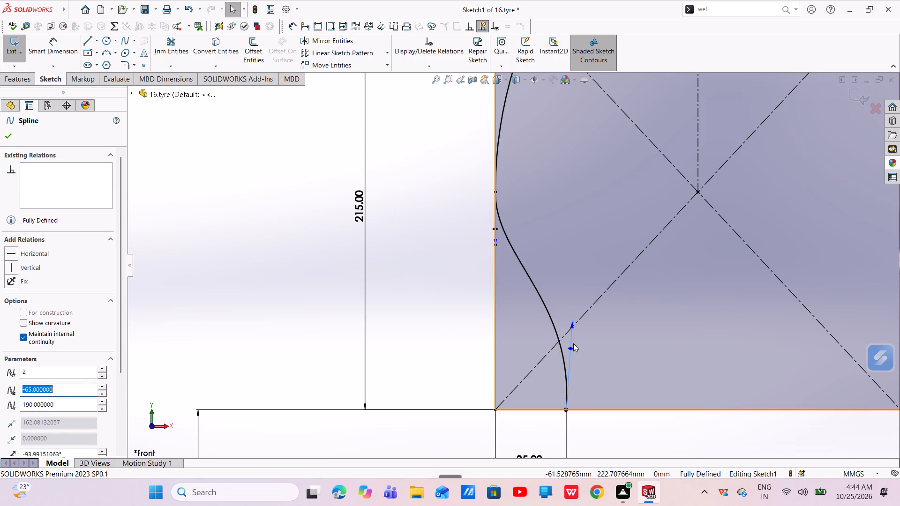
key(Escape)
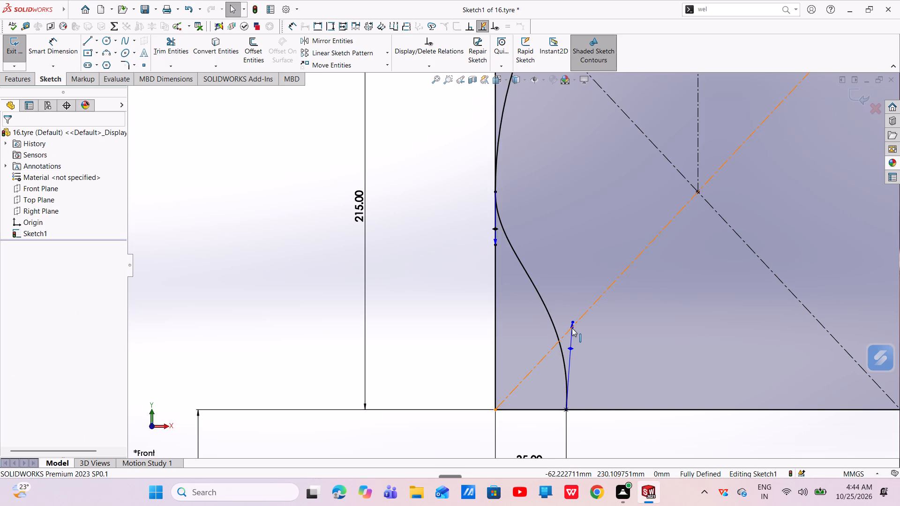
Make the tangent handle at the spline's lower end vertical.
click(573, 351)
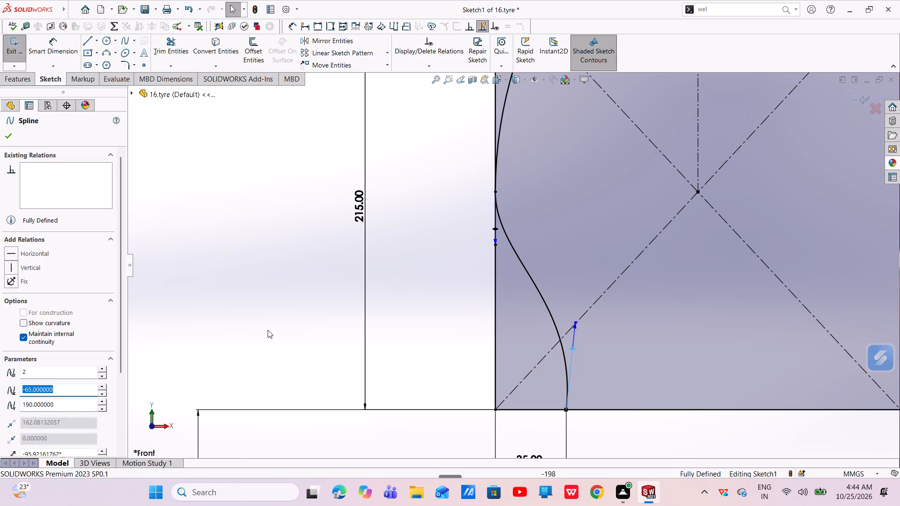
click(11, 272)
key(Escape)
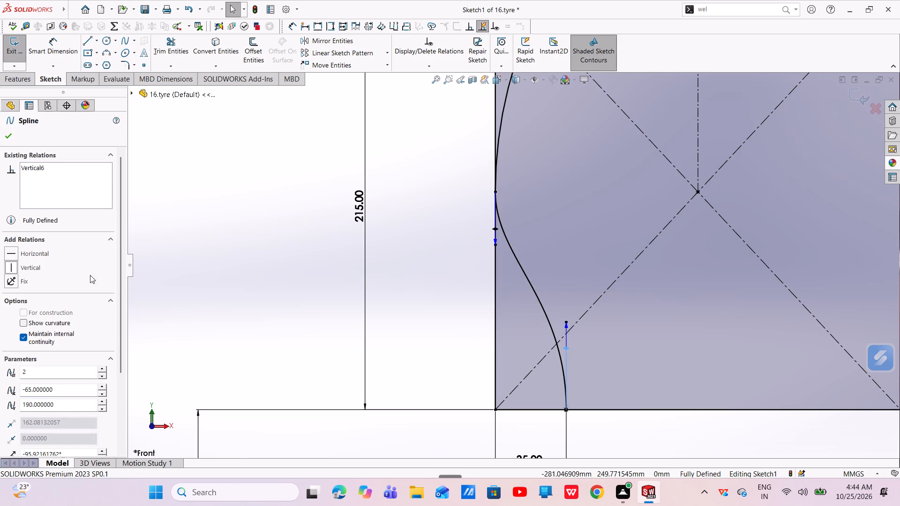
key(Escape)
Dimension the tangent handle at the spline's upper end to 115 mm.
scroll(354, 246, up, 3)
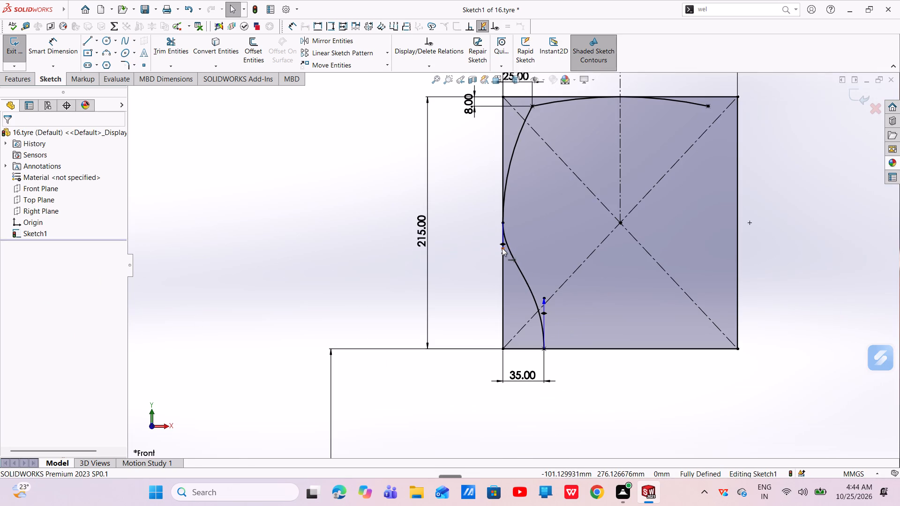
click(57, 60)
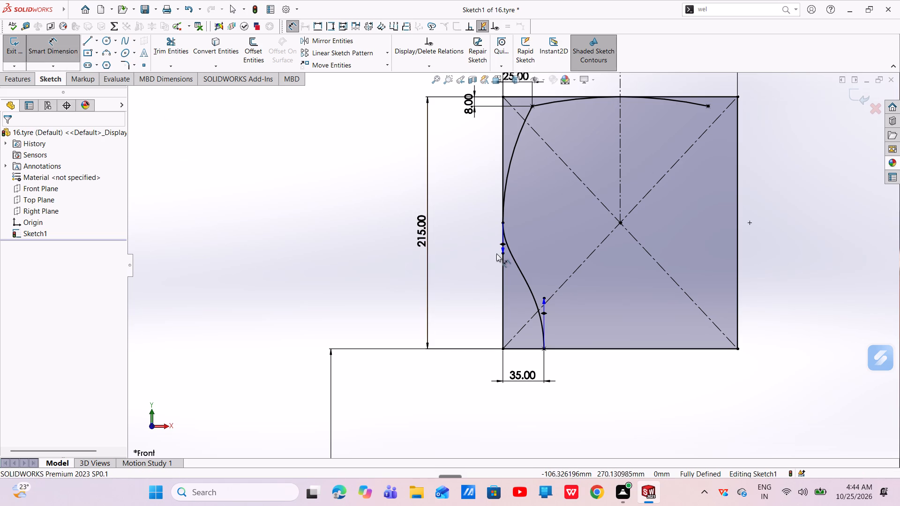
click(504, 249)
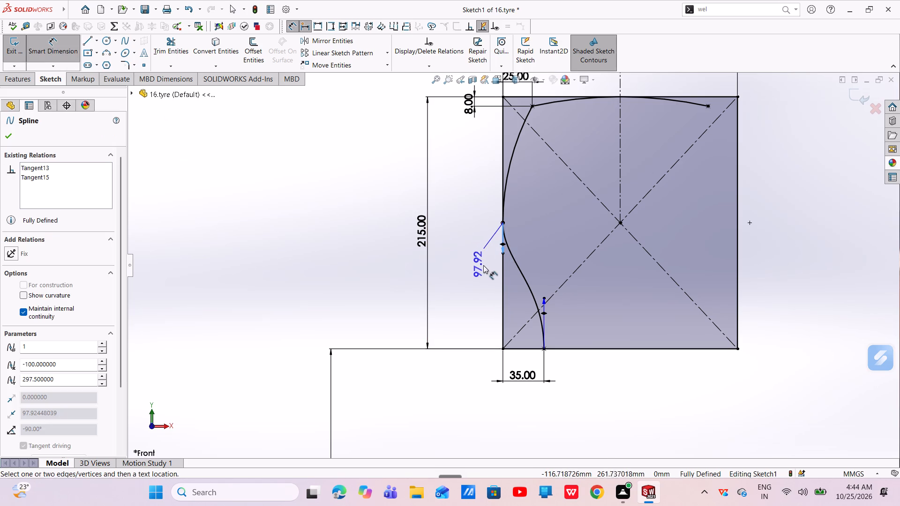
click(482, 267)
key(BackSpace)
text(11)
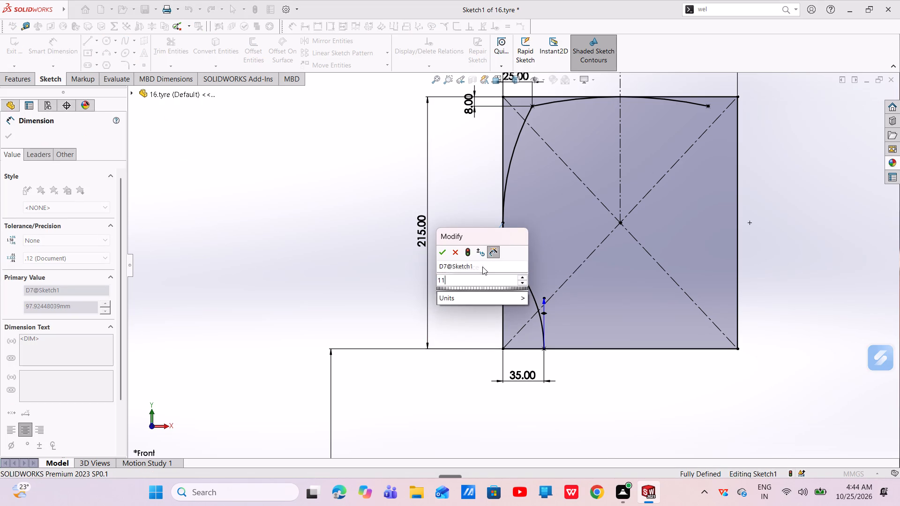
key(5)
key(Return)
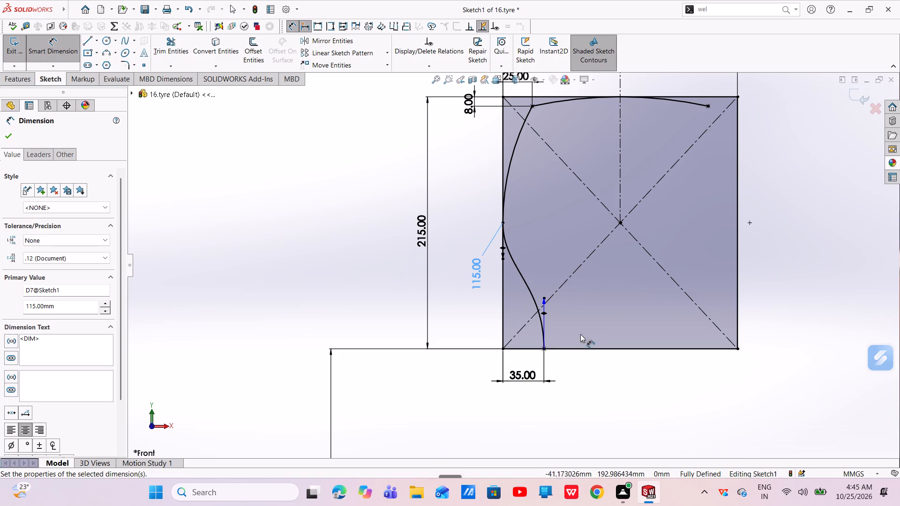
scroll(587, 323, up, 3)
scroll(639, 269, down, 2)
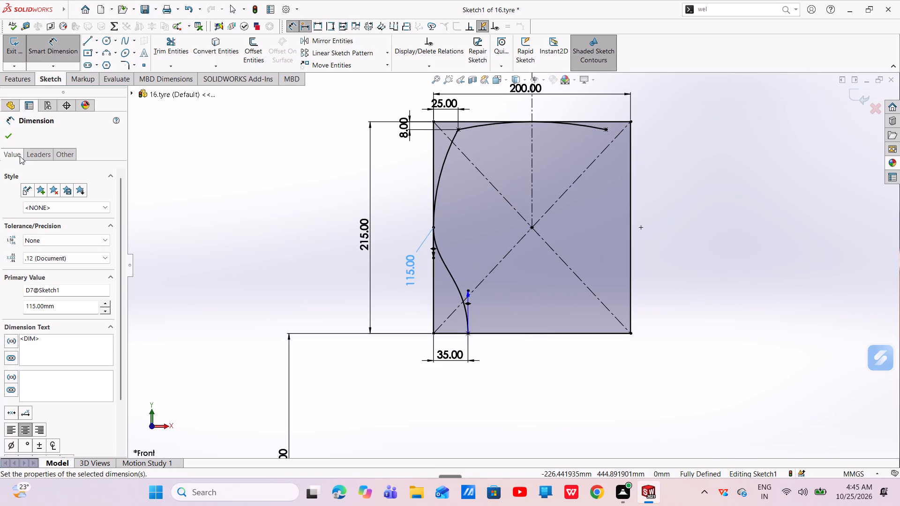
click(10, 140)
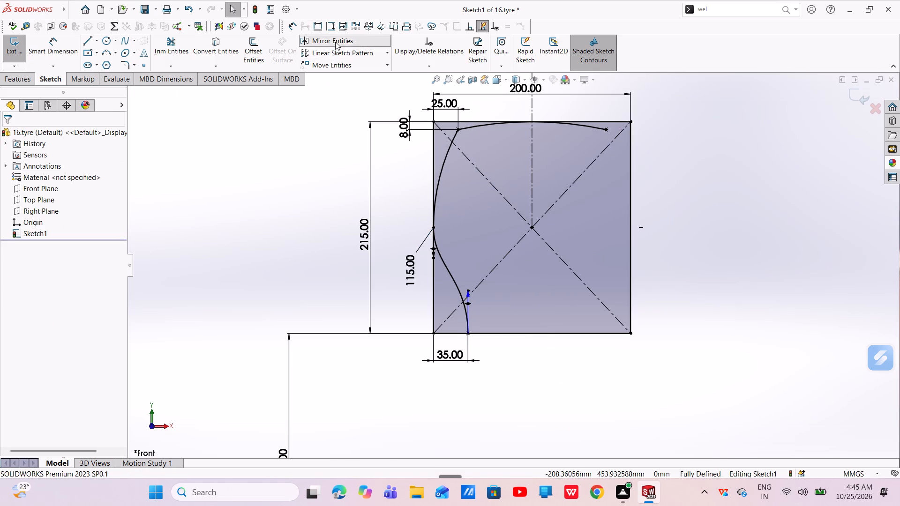
Mirror the left sidewall arc and the lower sidewall spline about the vertical centerline, keeping the originals.
click(335, 42)
click(452, 145)
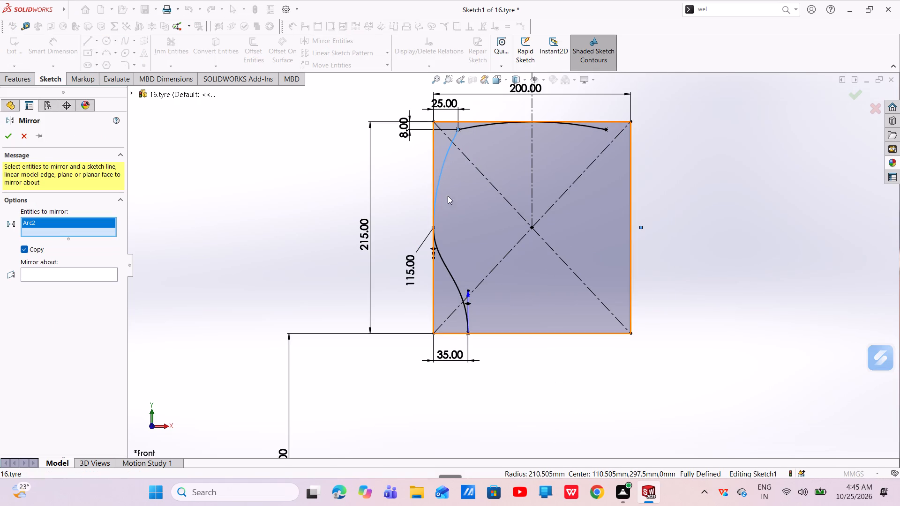
click(450, 270)
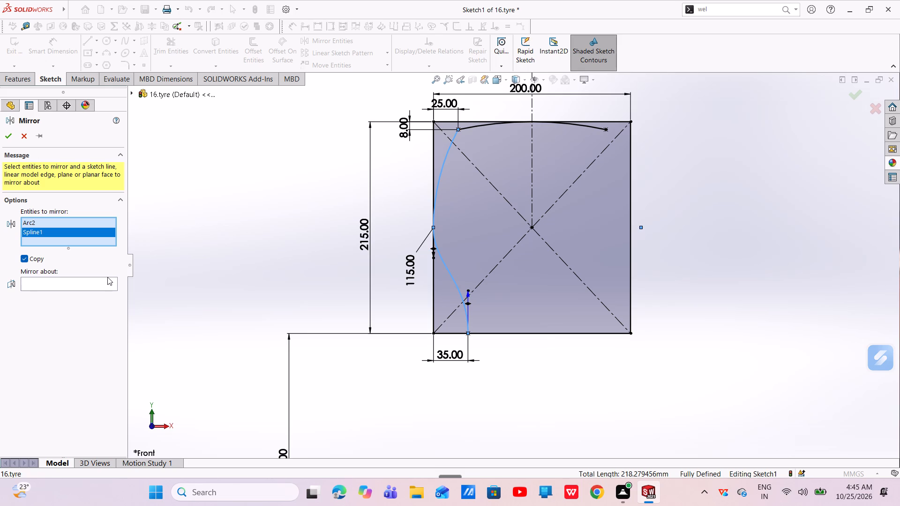
click(107, 277)
click(106, 282)
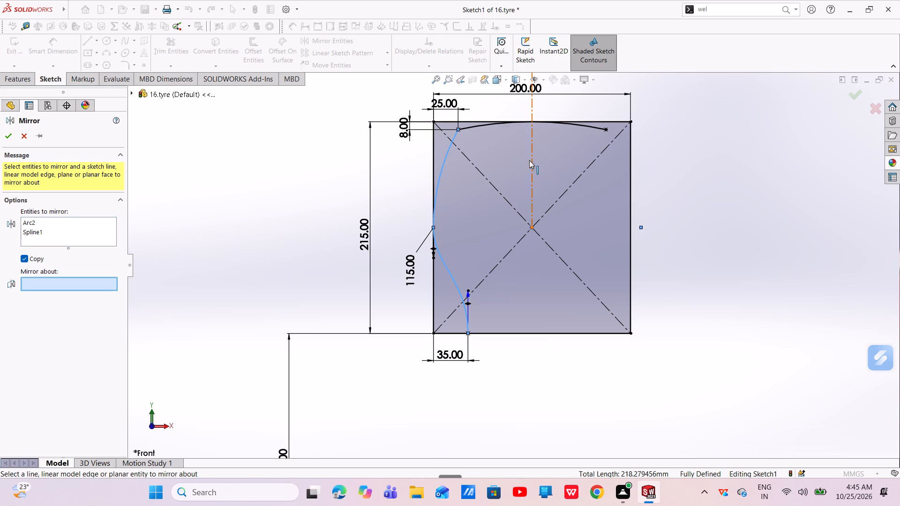
click(532, 162)
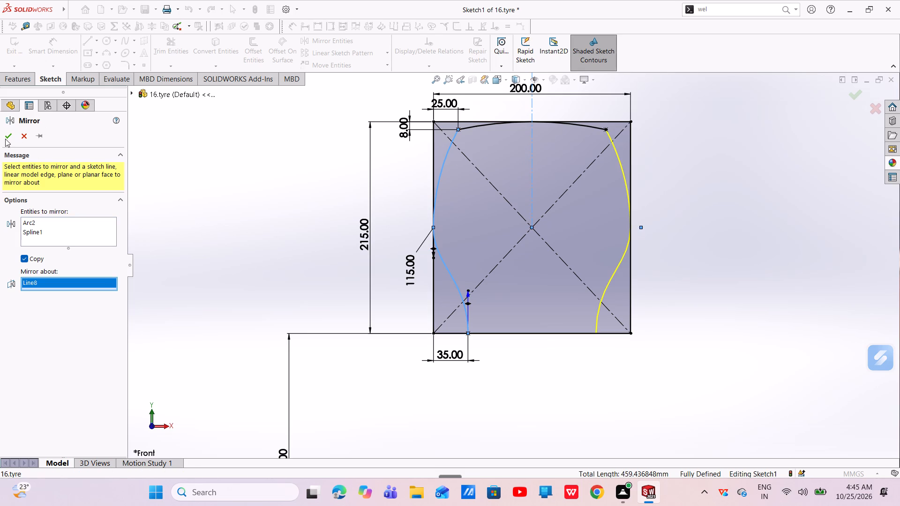
click(10, 137)
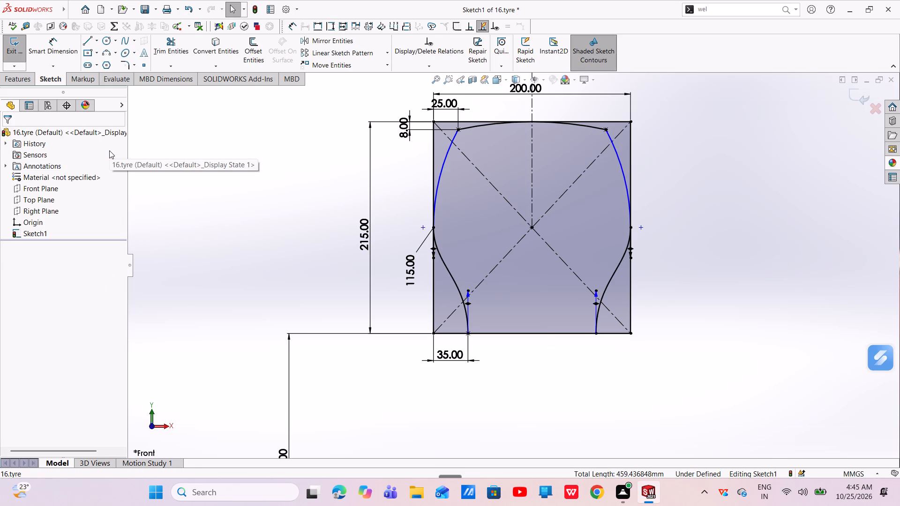
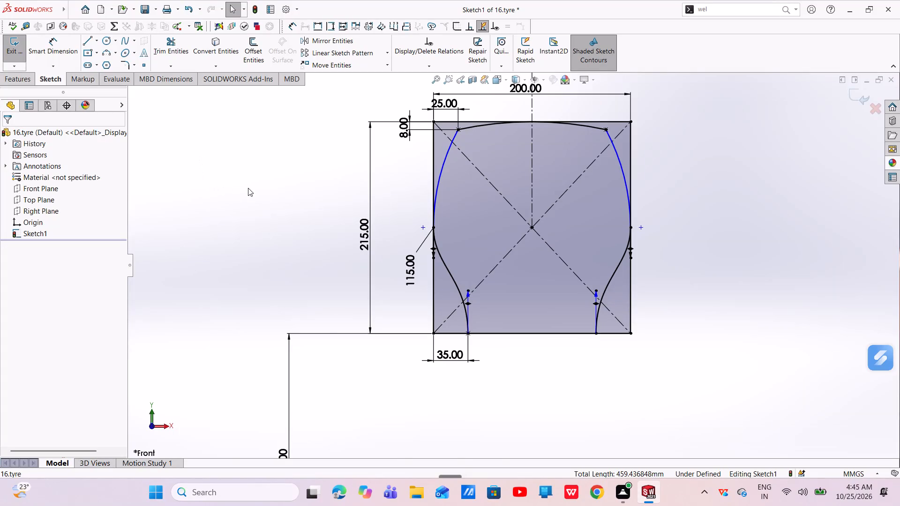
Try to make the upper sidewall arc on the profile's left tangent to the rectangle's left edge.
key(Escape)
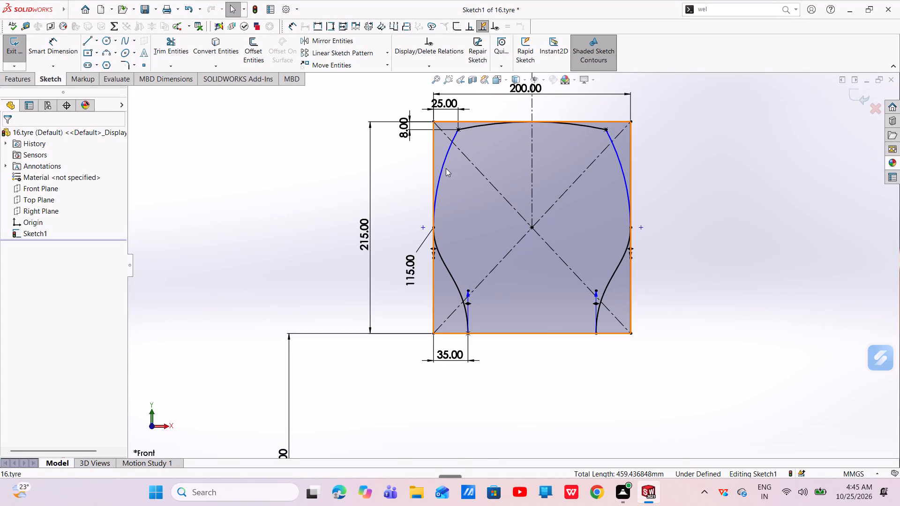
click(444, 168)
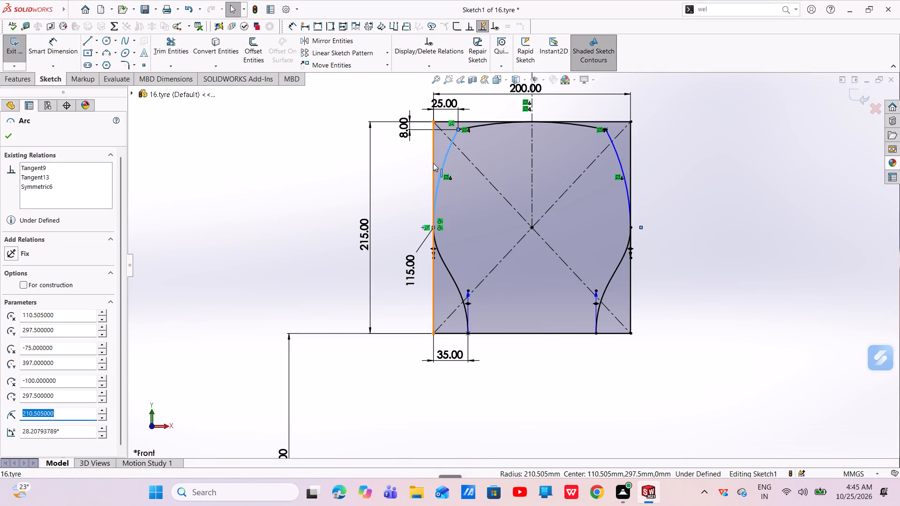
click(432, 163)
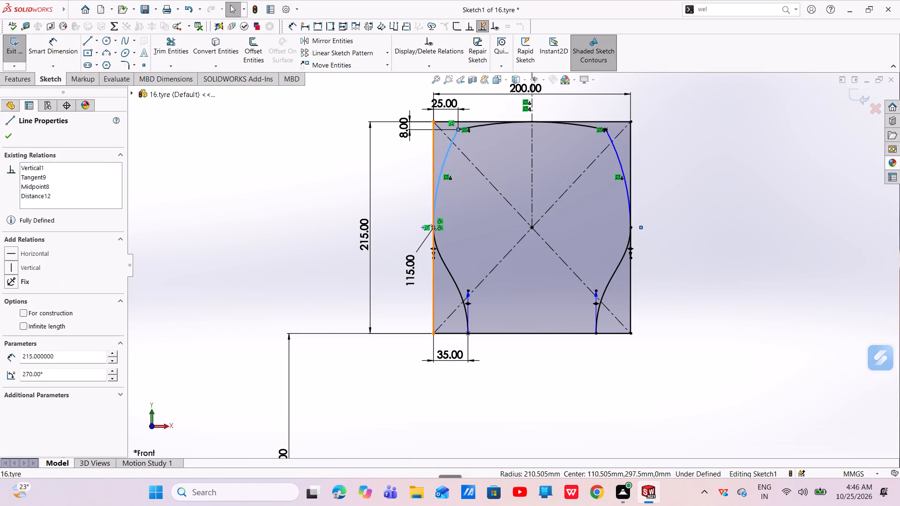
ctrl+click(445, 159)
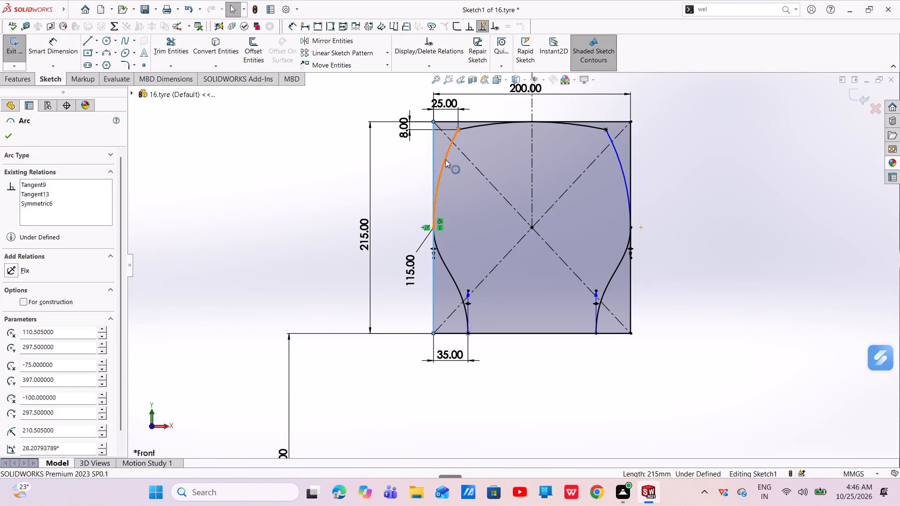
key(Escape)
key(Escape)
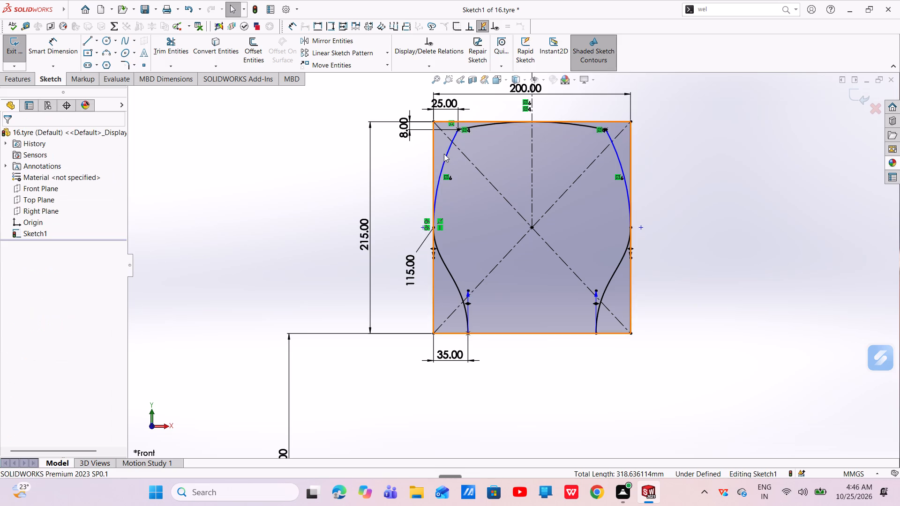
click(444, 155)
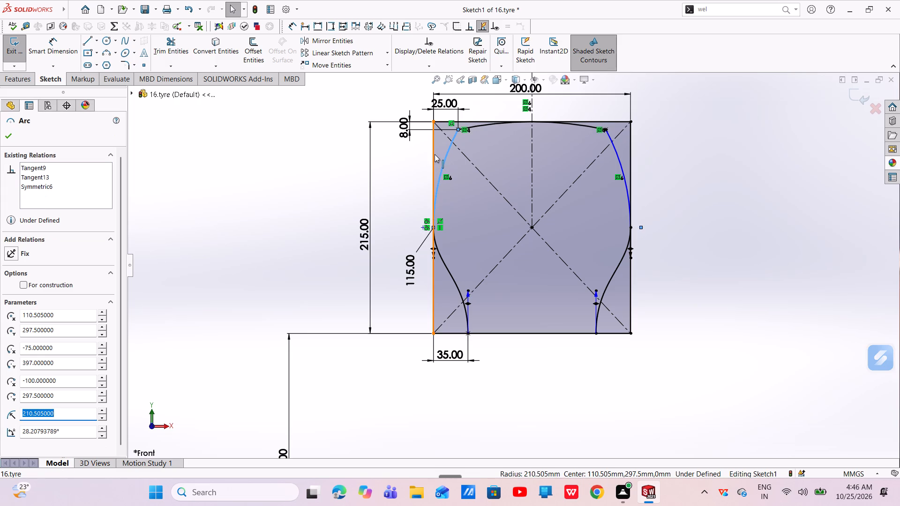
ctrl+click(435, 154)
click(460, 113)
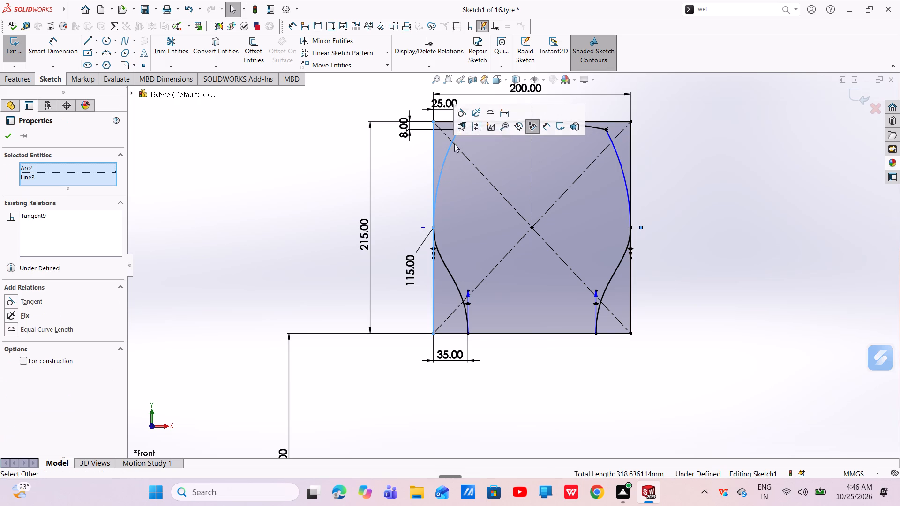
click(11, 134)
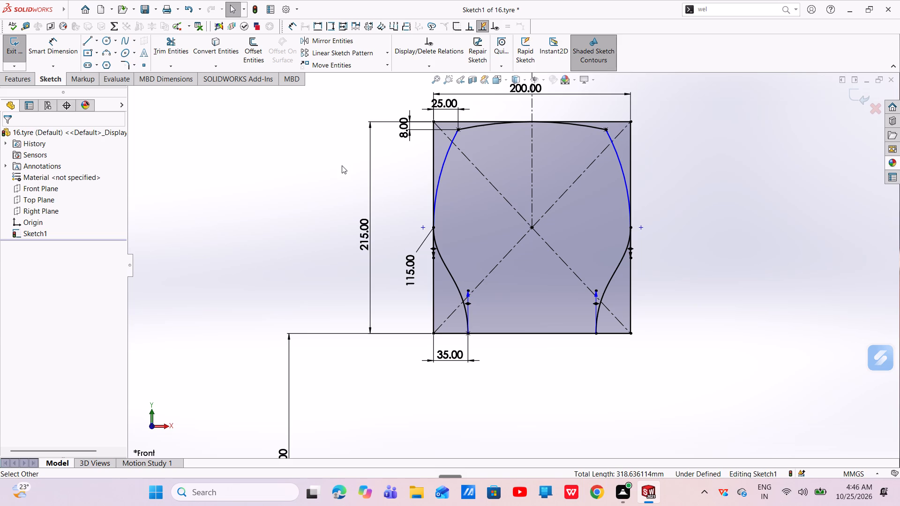
Fully define only the left sidewall arc, using automatically calculated relations and dimensions for the selected entity.
click(424, 67)
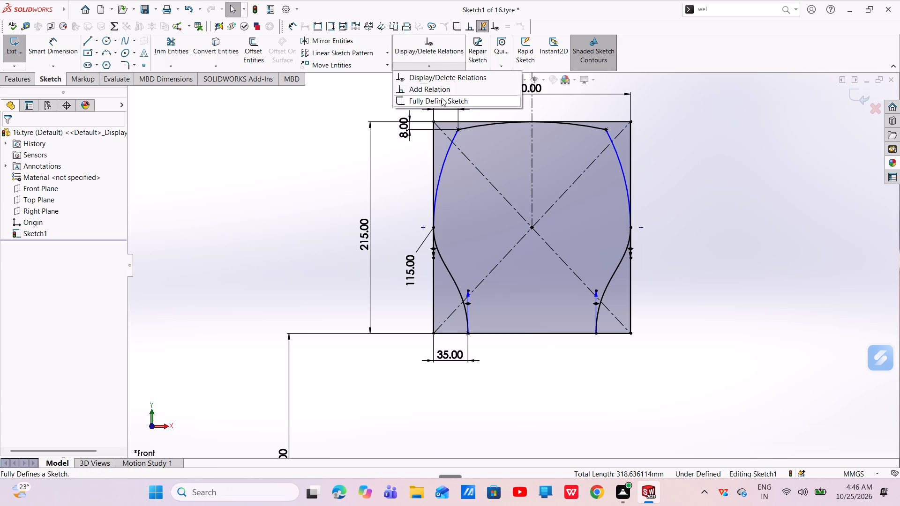
click(442, 98)
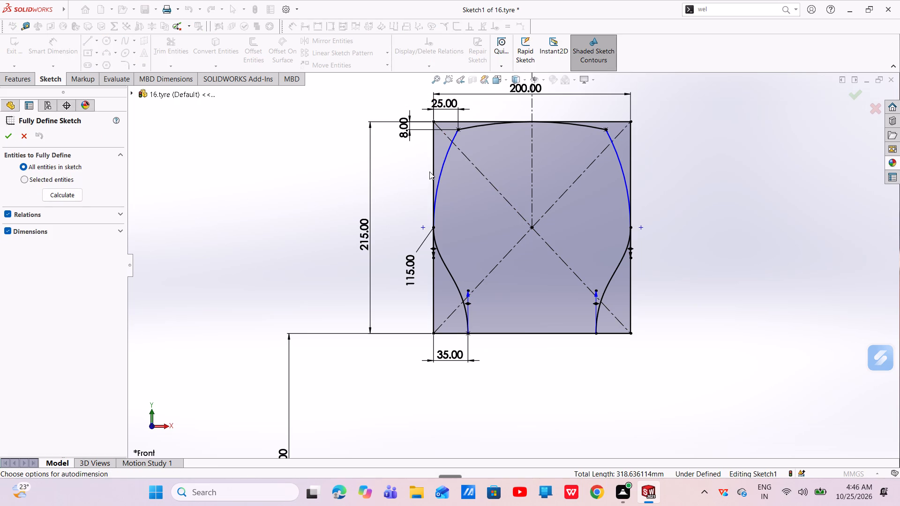
click(441, 169)
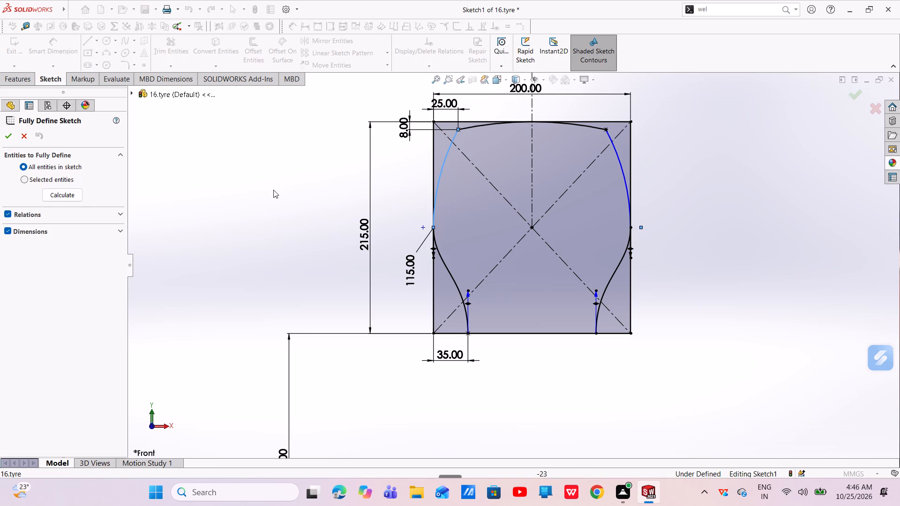
click(27, 179)
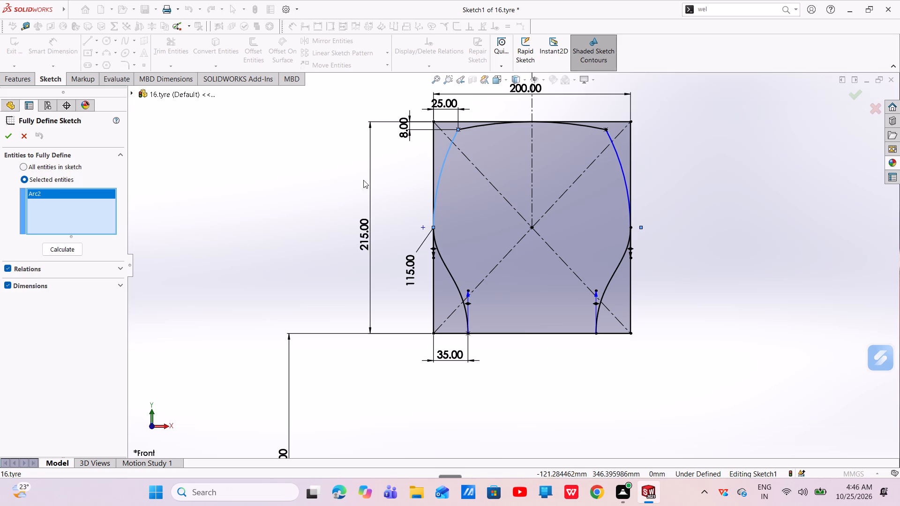
click(70, 246)
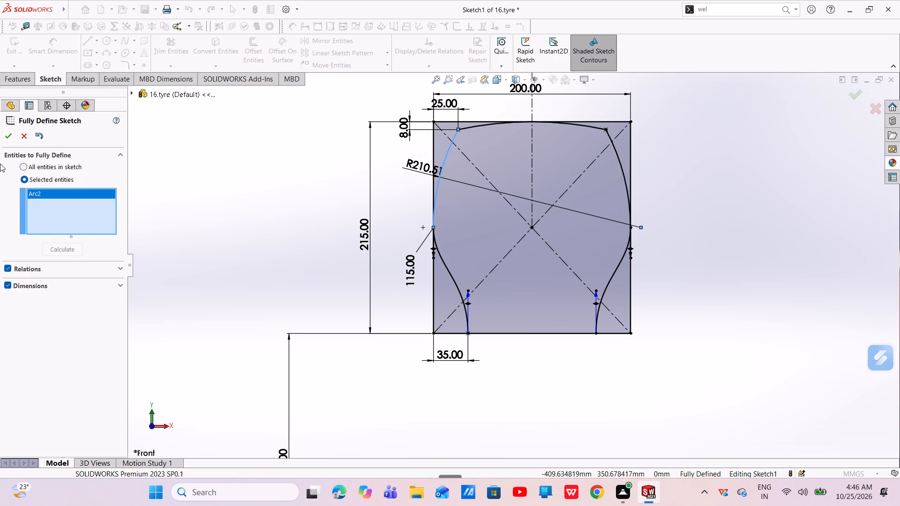
click(8, 140)
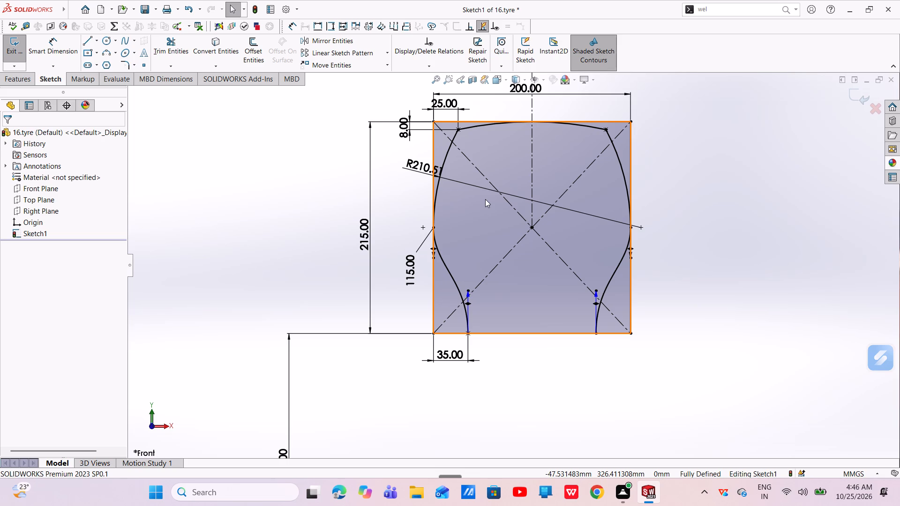
Sketch a downward-bulging three-point arc of about 16.3 mm radius from the left spline's lower end to the rectangle's bottom edge.
scroll(488, 388, up, 2)
scroll(530, 305, down, 2)
scroll(530, 305, up, 1)
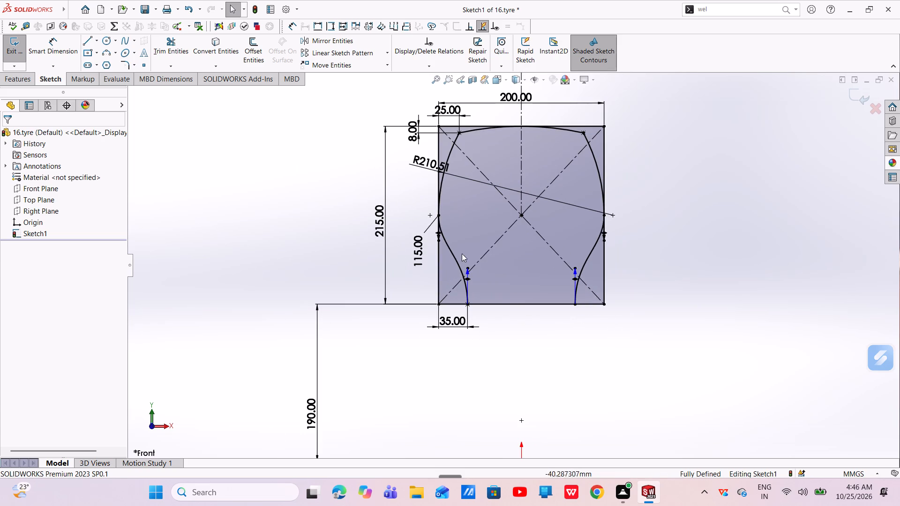
click(107, 54)
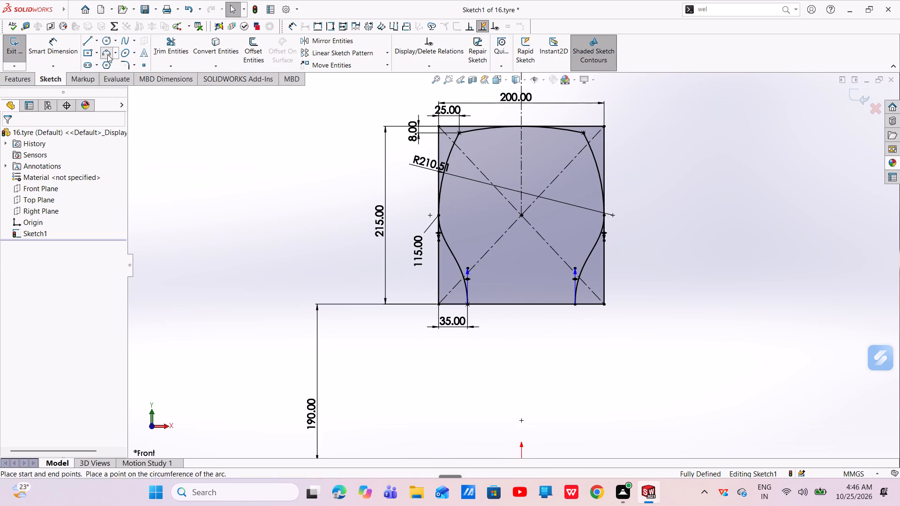
scroll(547, 327, down, 4)
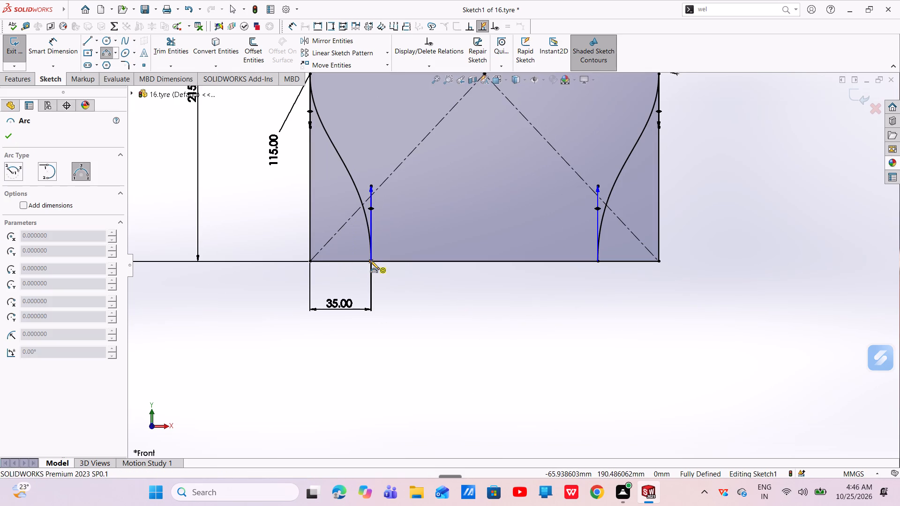
click(370, 260)
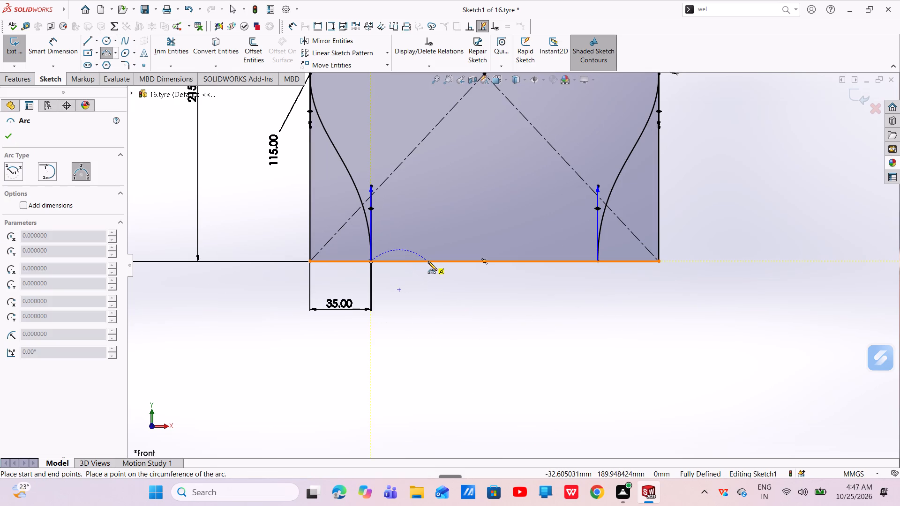
click(428, 261)
click(427, 272)
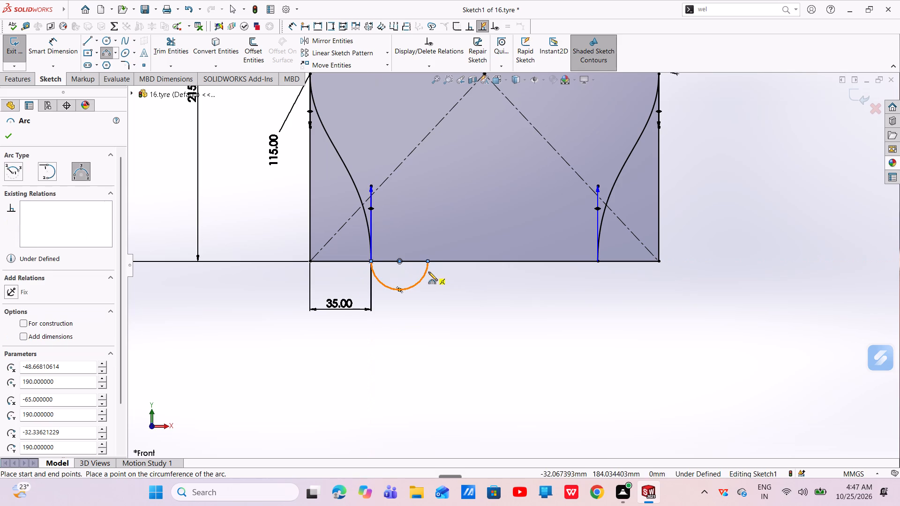
right_click(428, 272)
click(438, 276)
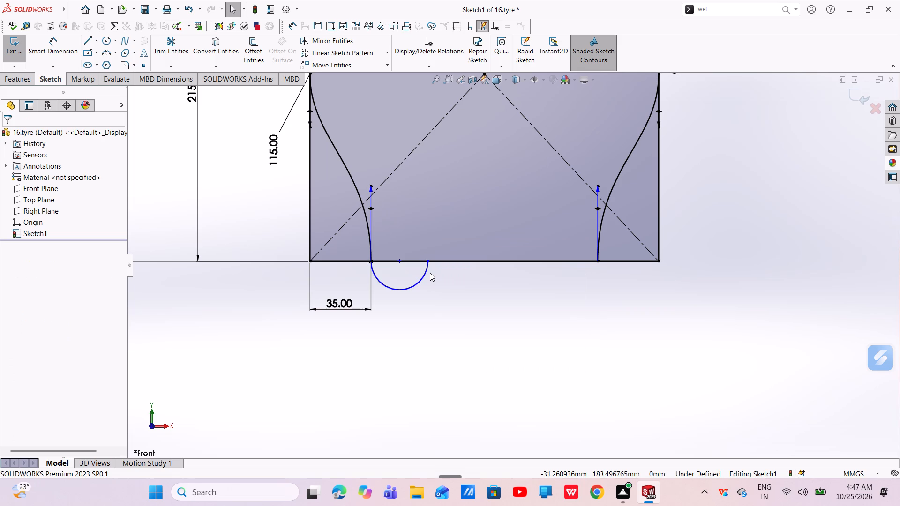
Dimension the radius of the small arc below the left spline to 15 mm.
click(58, 42)
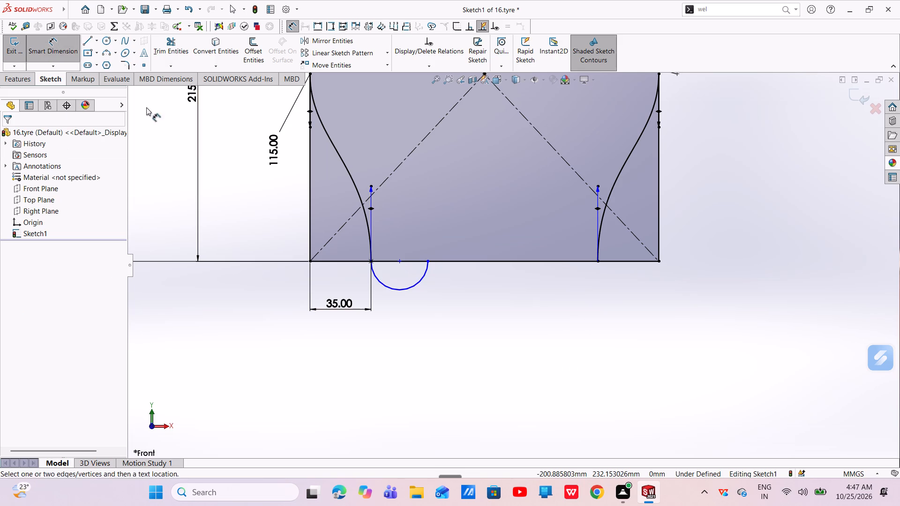
click(410, 288)
click(425, 304)
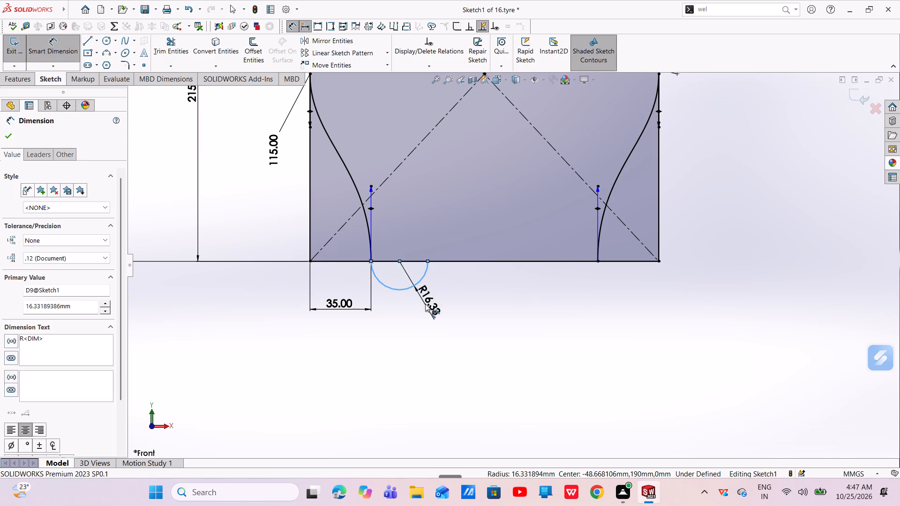
key(BackSpace)
text(15)
key(Return)
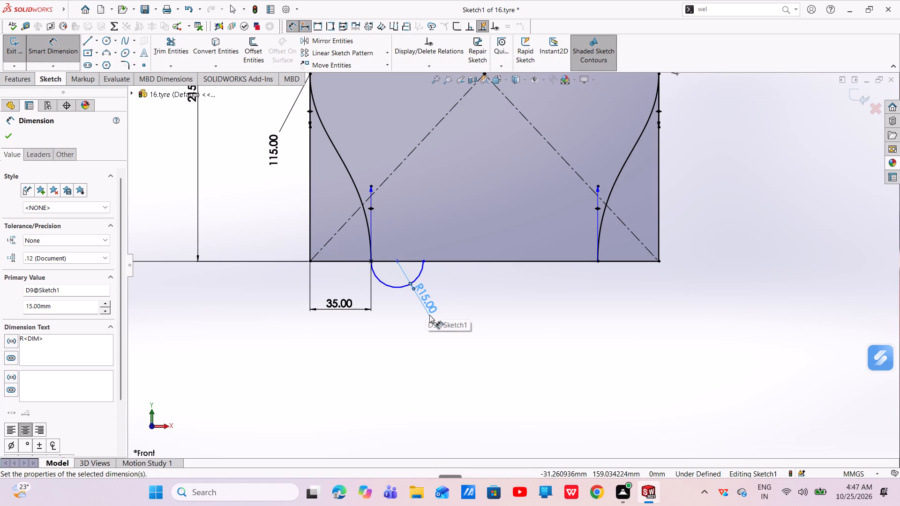
Set the small arc's radius to 10 mm.
drag(60, 312, 6, 332)
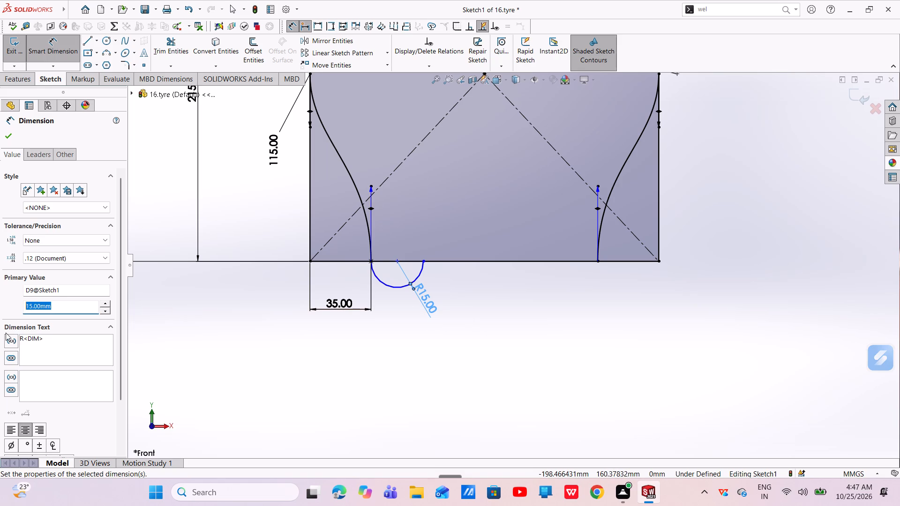
key(BackSpace)
text(10)
key(Return)
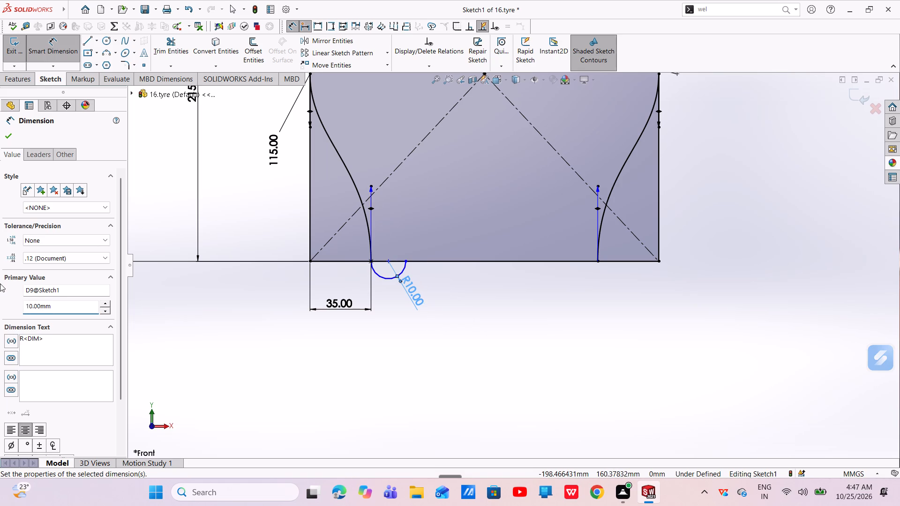
click(11, 137)
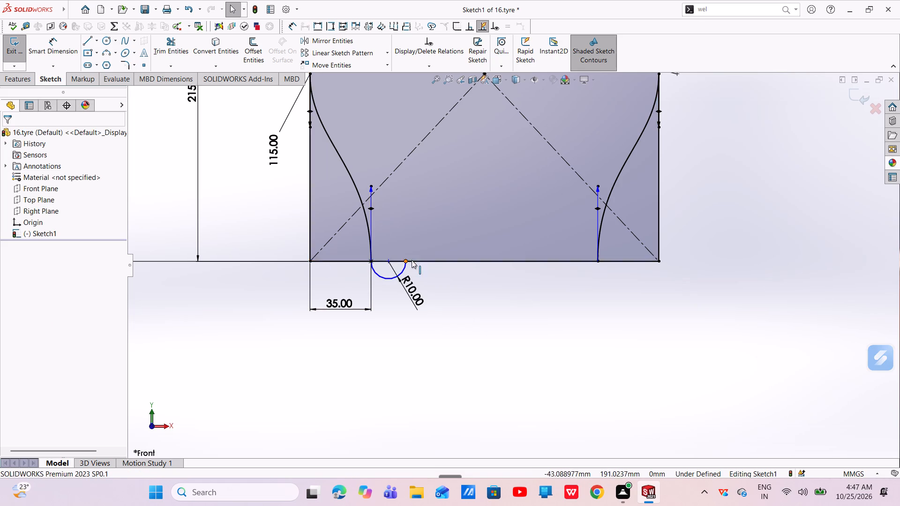
Draw a horizontal line about 110 mm long from the small arc's inner end to the right spline's lower end.
scroll(417, 261, down, 3)
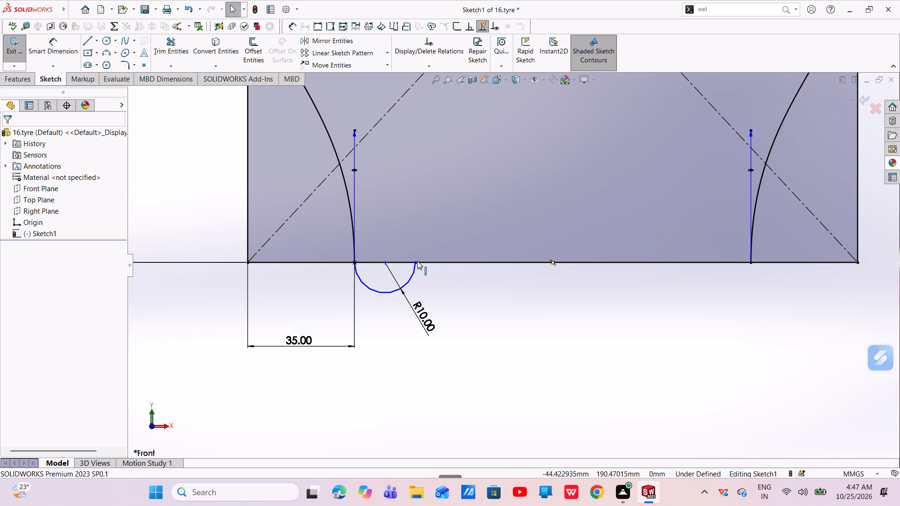
click(87, 40)
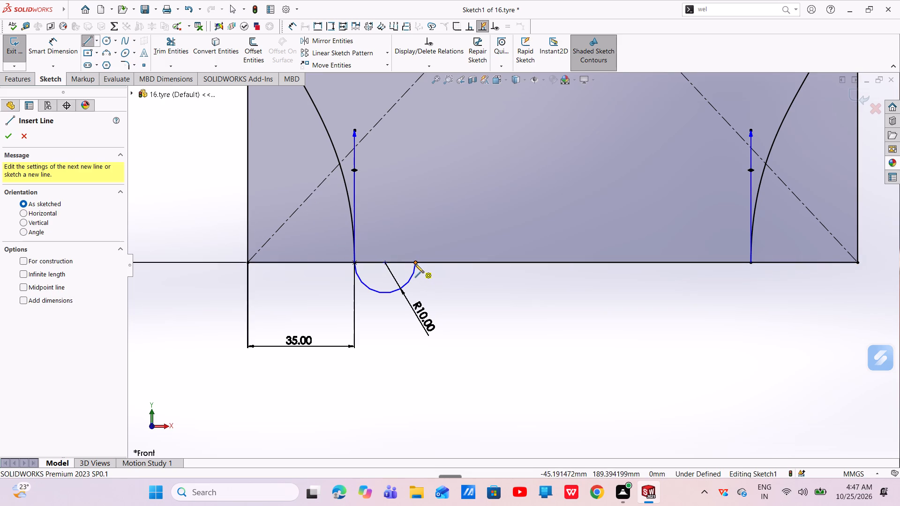
click(415, 263)
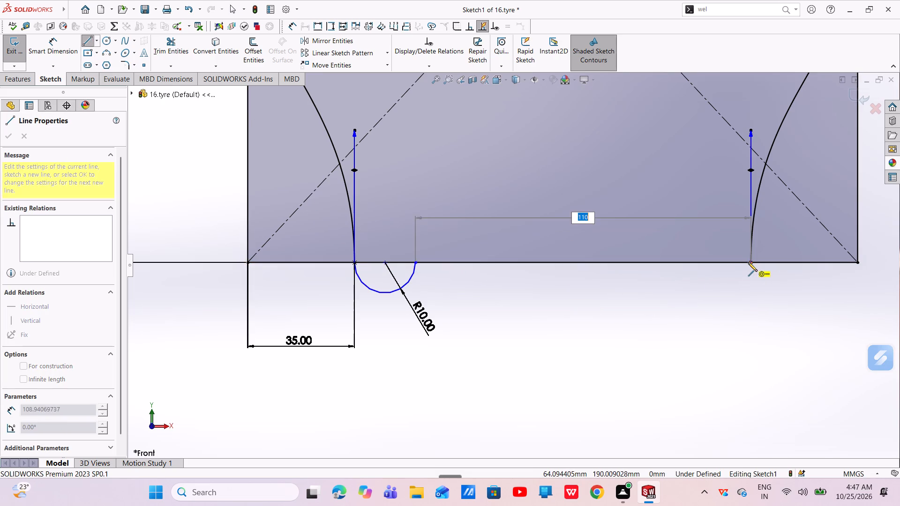
click(750, 262)
right_click(750, 262)
click(757, 268)
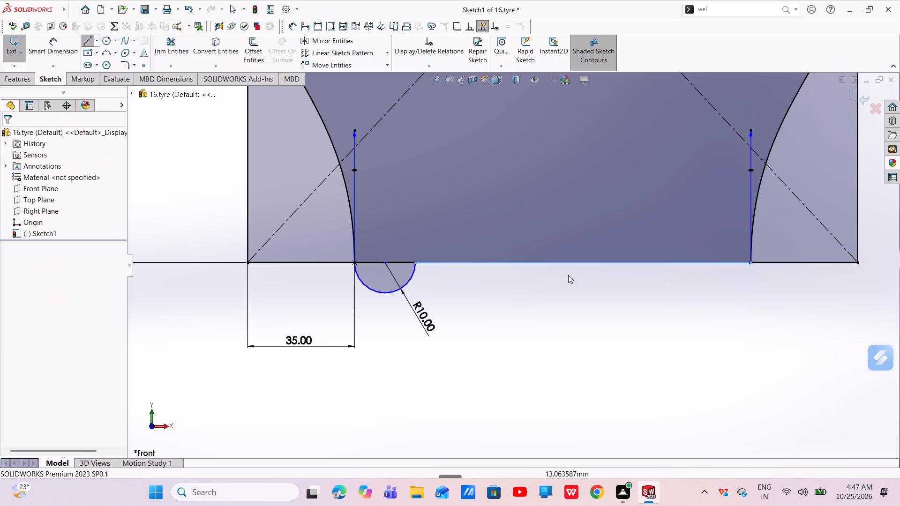
key(Escape)
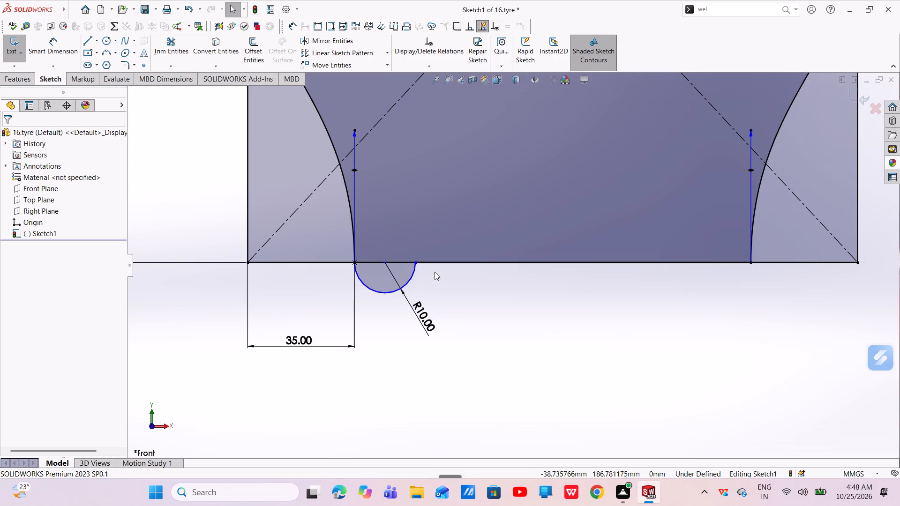
key(Escape)
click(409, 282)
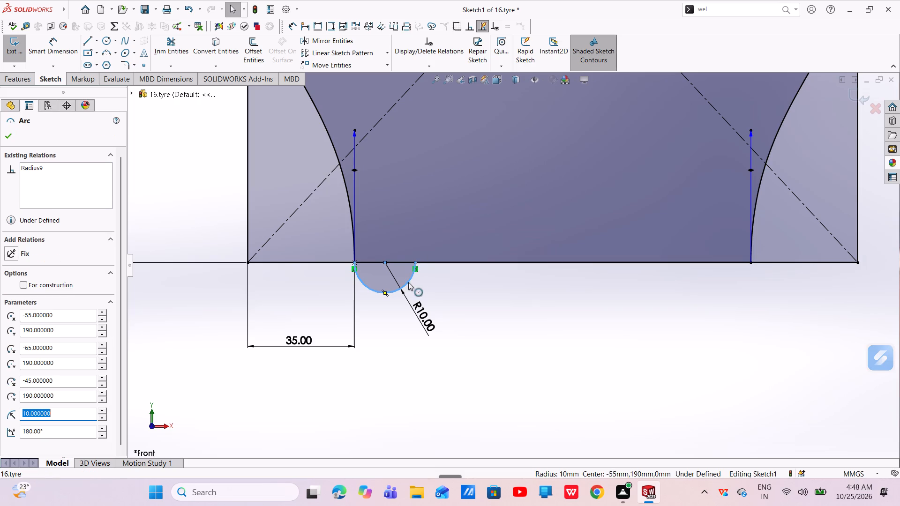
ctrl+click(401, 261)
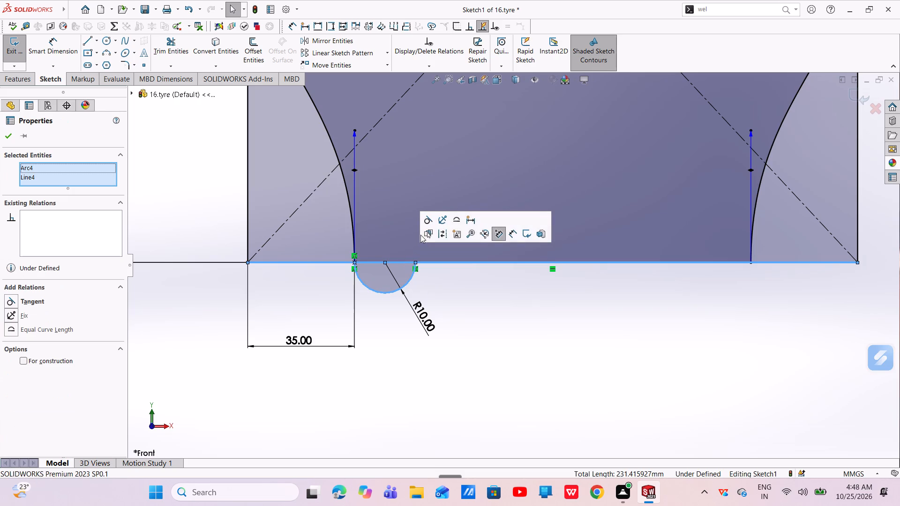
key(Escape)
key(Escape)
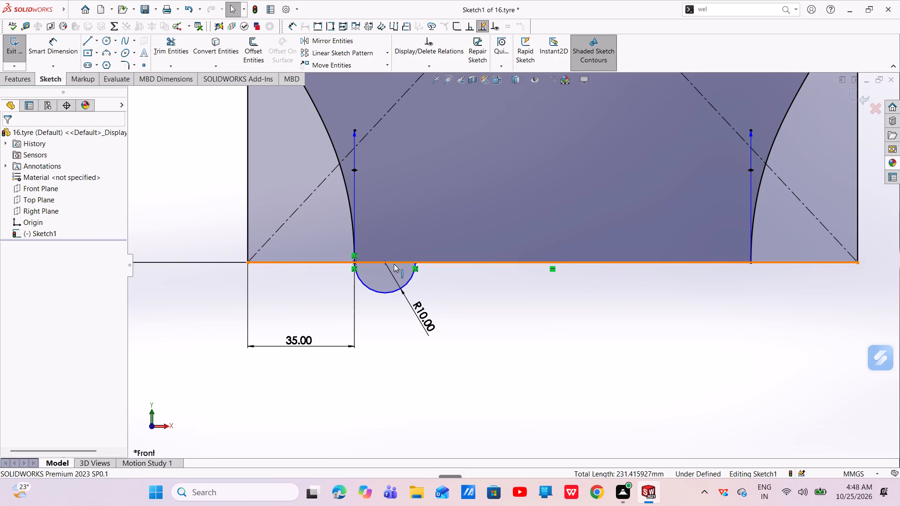
Make the 10 mm bead arc's centre point coincident with the rectangle's bottom edge.
click(387, 261)
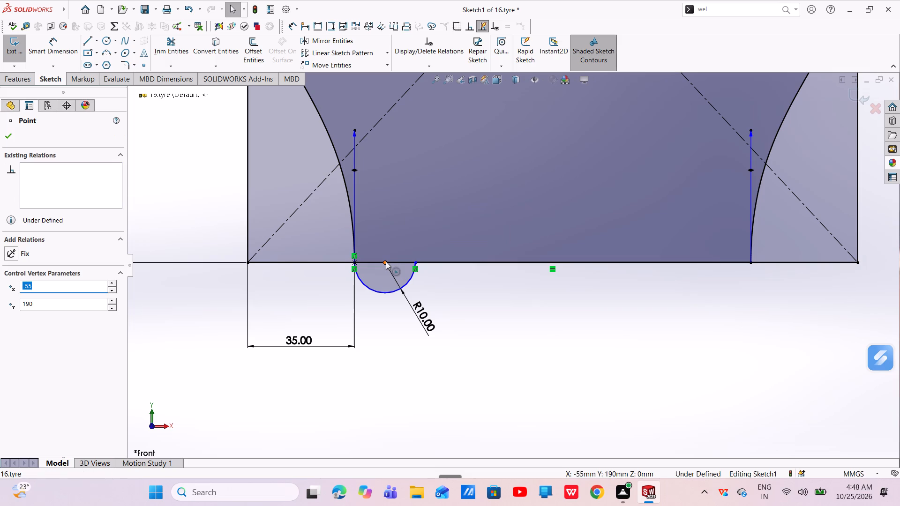
ctrl+click(369, 261)
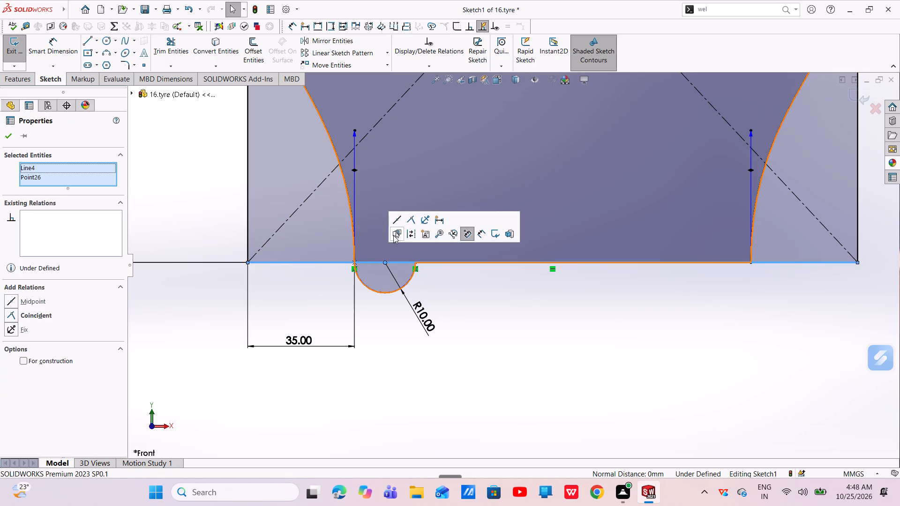
click(408, 223)
key(Escape)
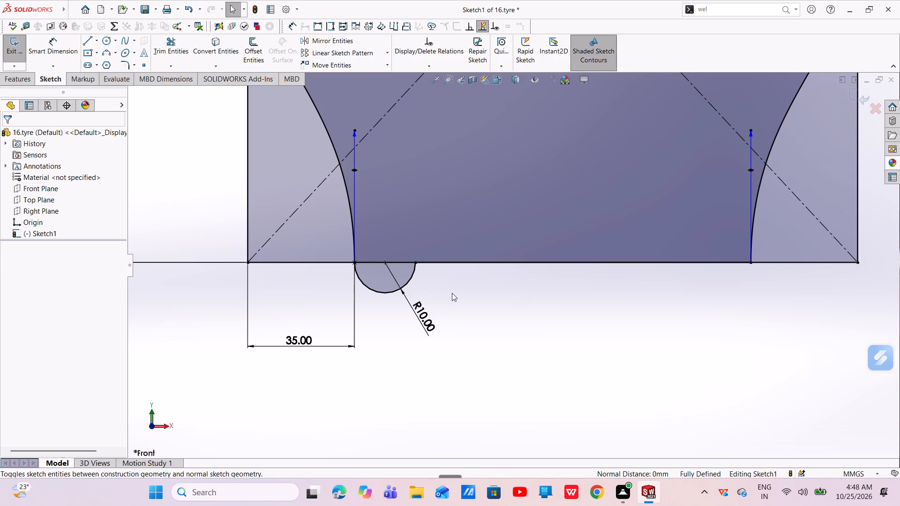
Revolve the main tyre cross-section region 360° about the horizontal centerline through the origin.
click(25, 85)
click(54, 49)
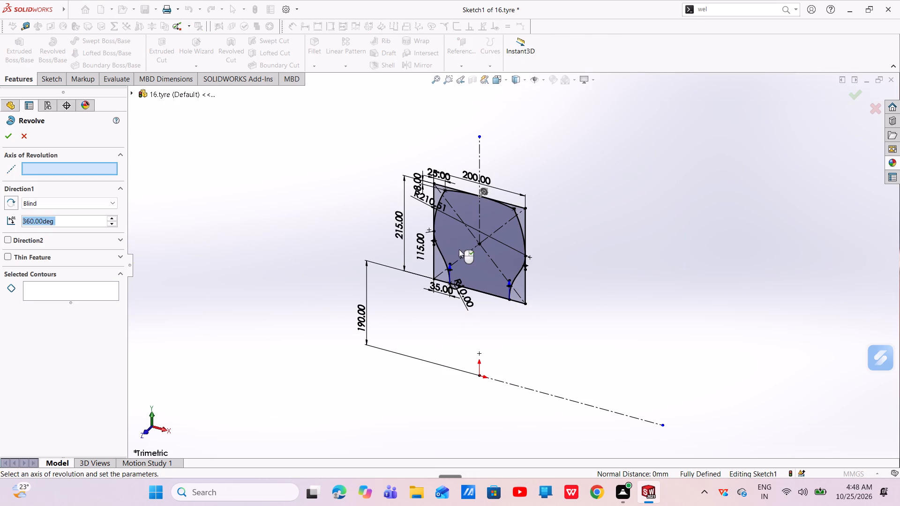
click(472, 259)
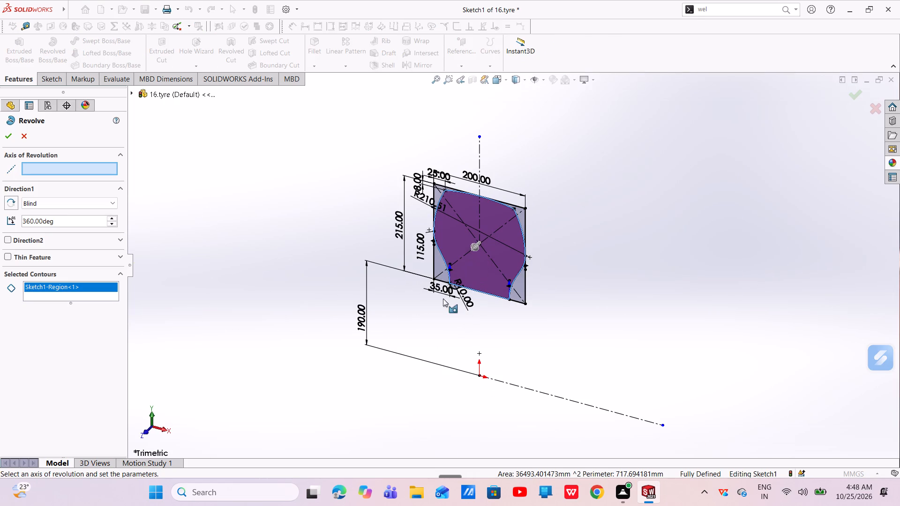
click(85, 168)
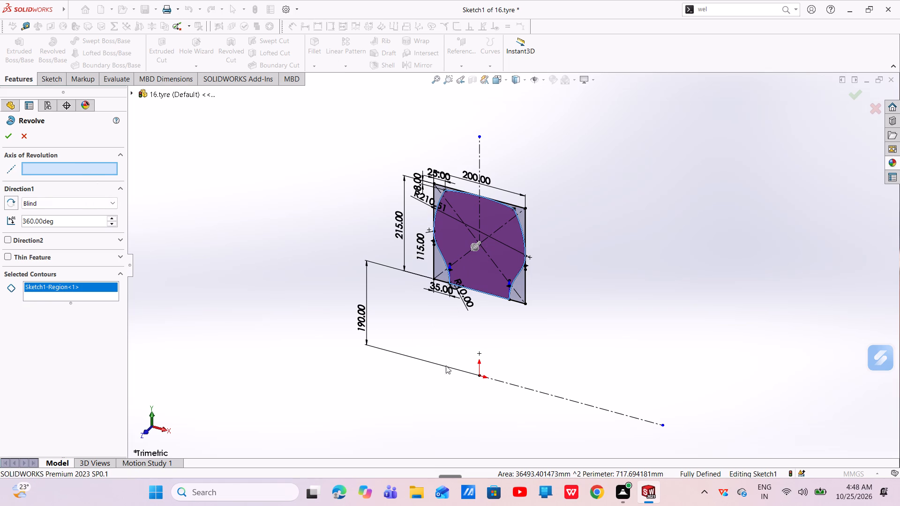
click(514, 386)
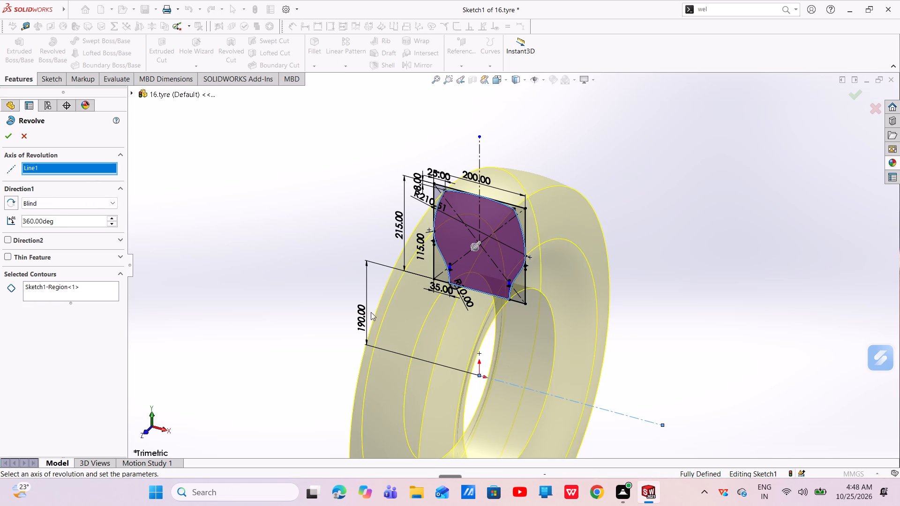
click(7, 136)
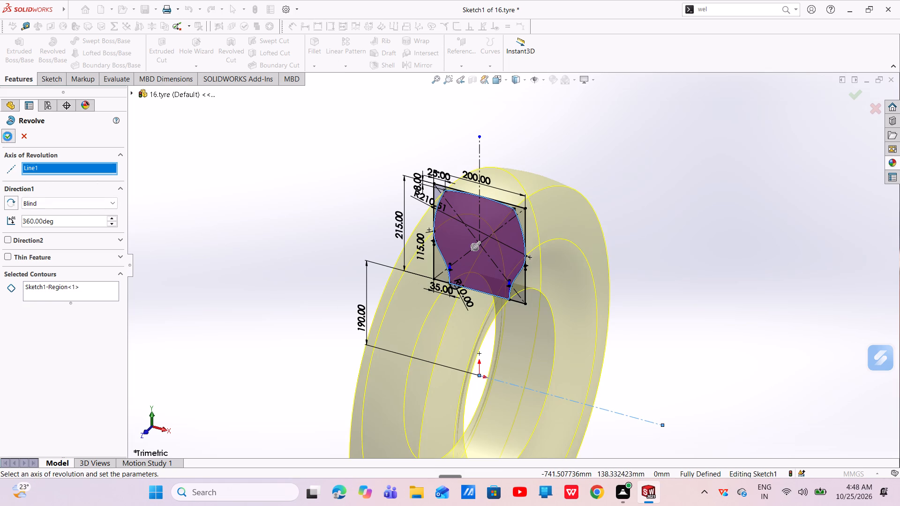
Apply the Plain White scene as the background.
scroll(500, 279, up, 2)
middle_drag(503, 281, 540, 305)
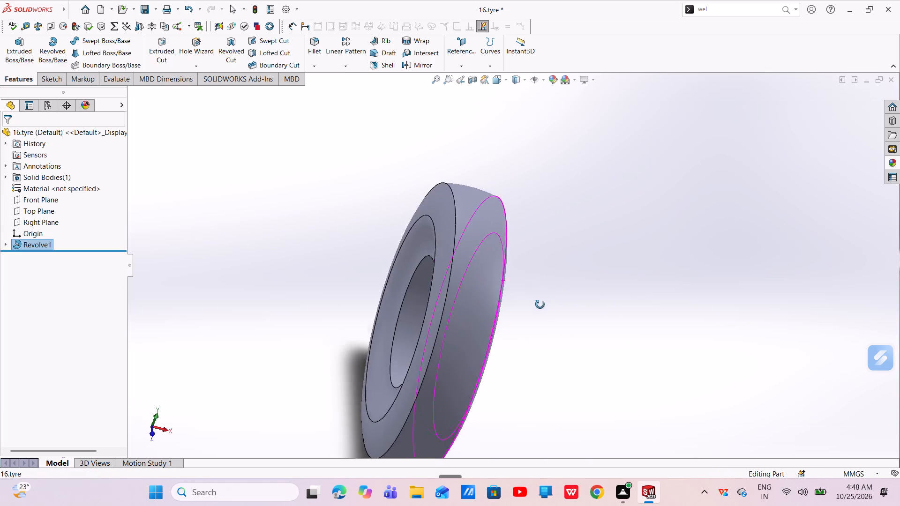
middle_drag(540, 305, 551, 322)
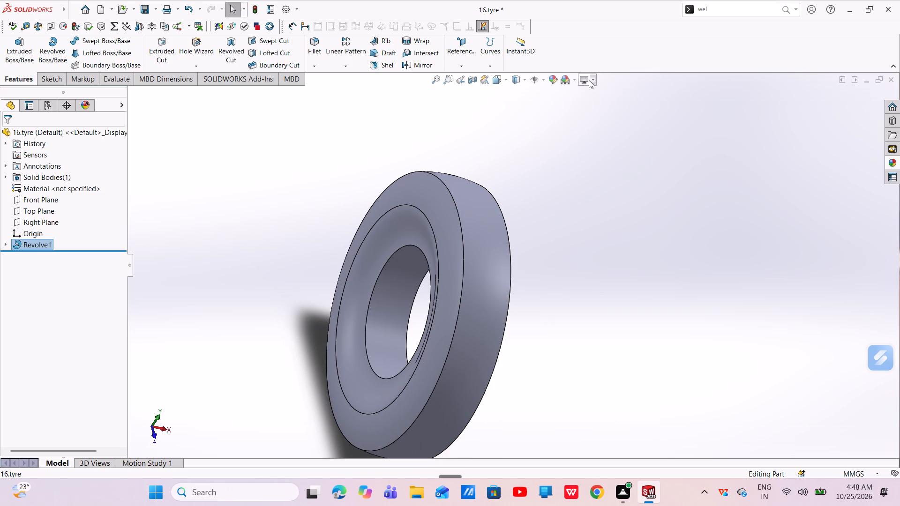
click(576, 81)
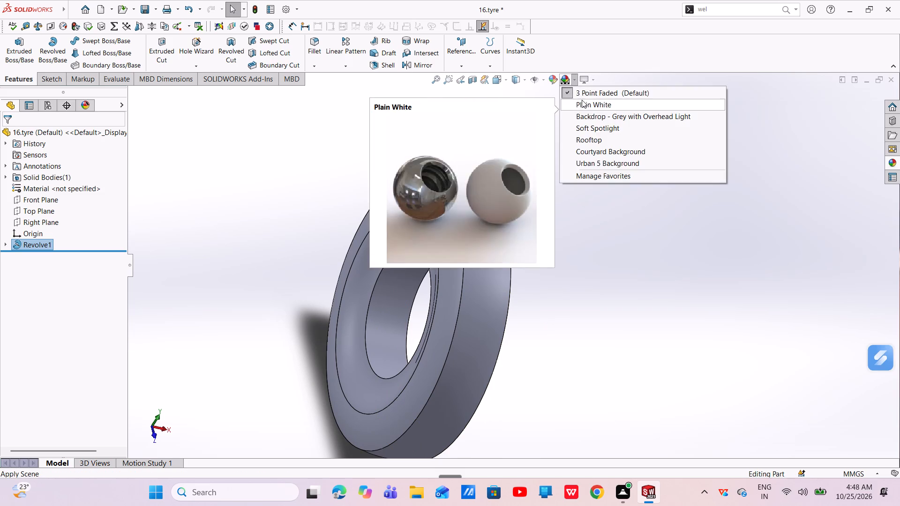
click(584, 102)
Inspect the revolved tyre body from both sides and along its tread.
scroll(515, 225, up, 2)
middle_drag(507, 249, 452, 266)
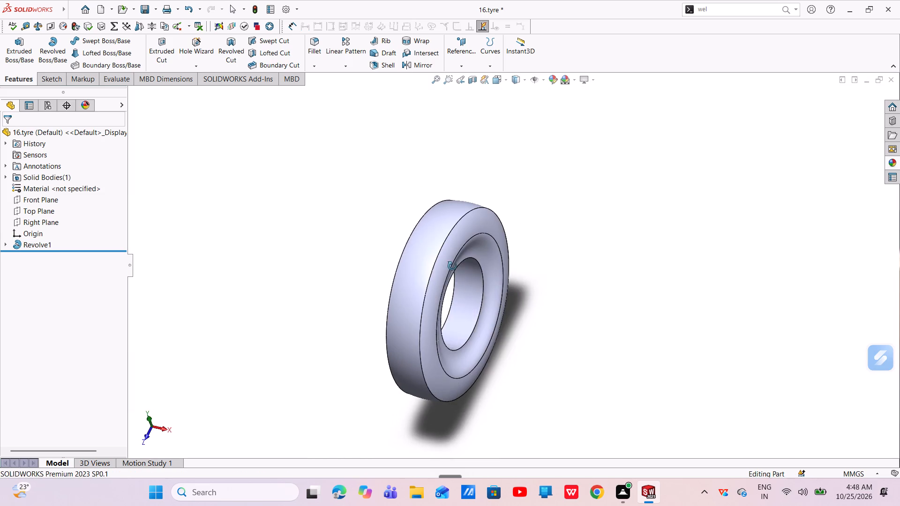
middle_drag(452, 266, 451, 267)
scroll(485, 260, down, 5)
scroll(485, 260, up, 4)
middle_drag(458, 264, 532, 304)
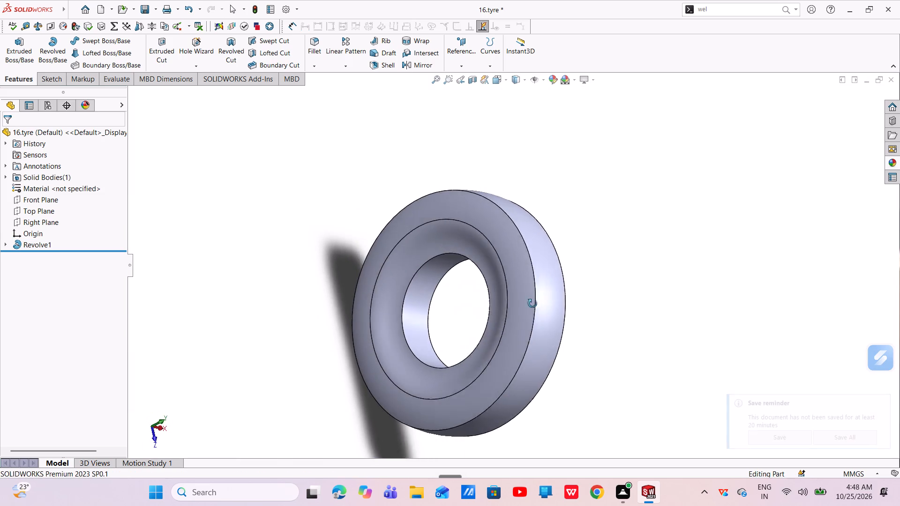
middle_drag(532, 304, 498, 346)
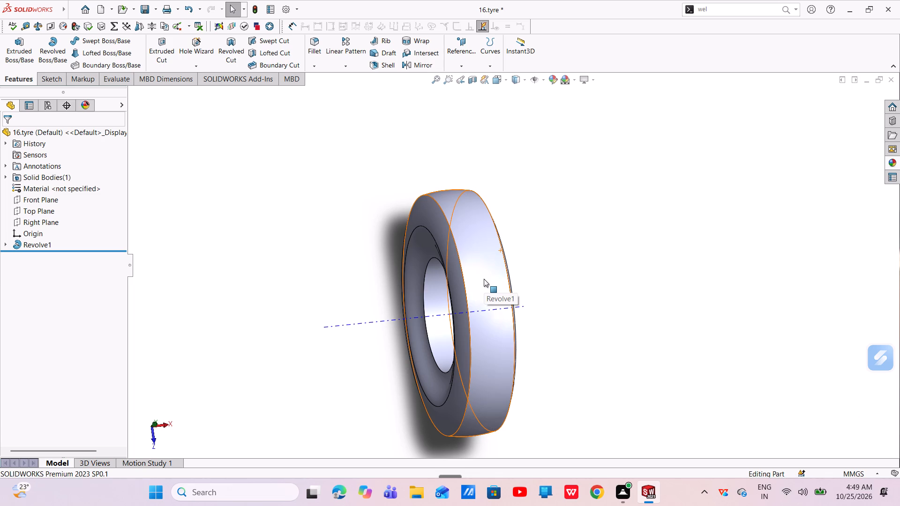
Start a new sketch on the Front Plane.
click(28, 201)
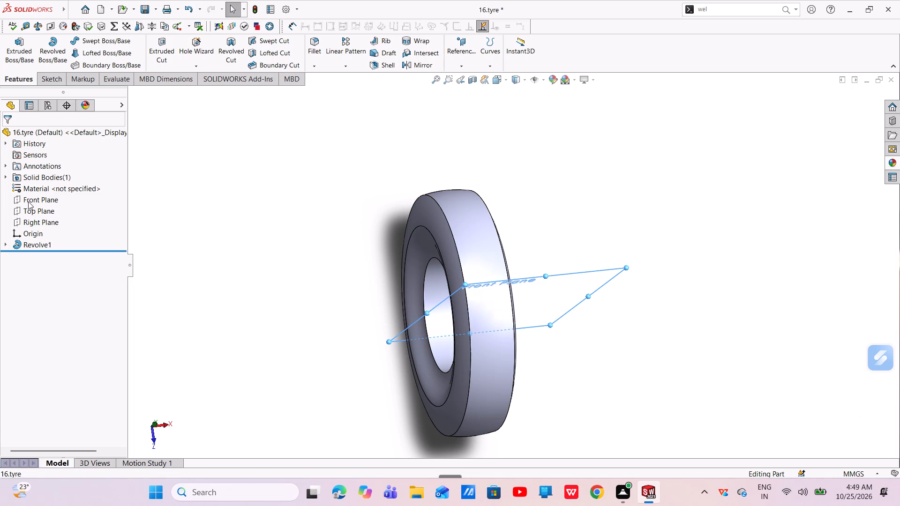
click(32, 191)
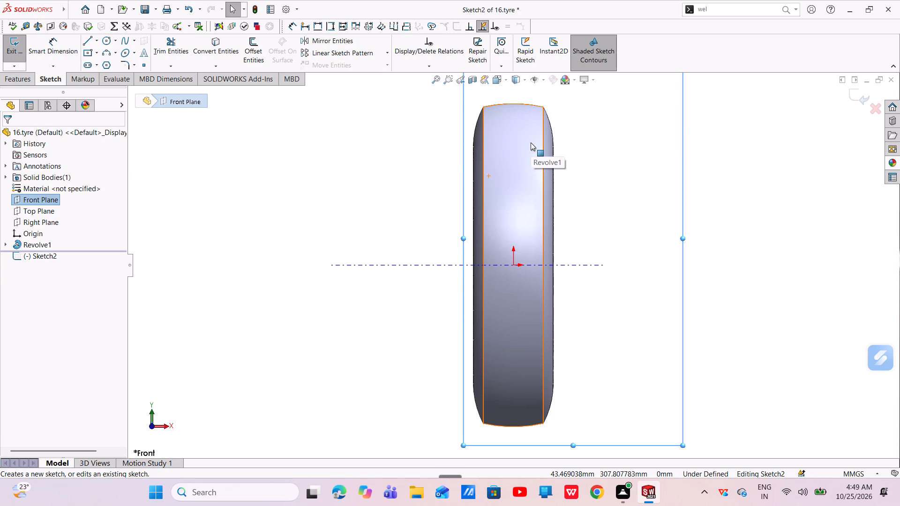
Draw a horizontal line about 25 mm long to the tyre's left sidewall, continued by a small arc to the left tread edge.
scroll(489, 169, down, 5)
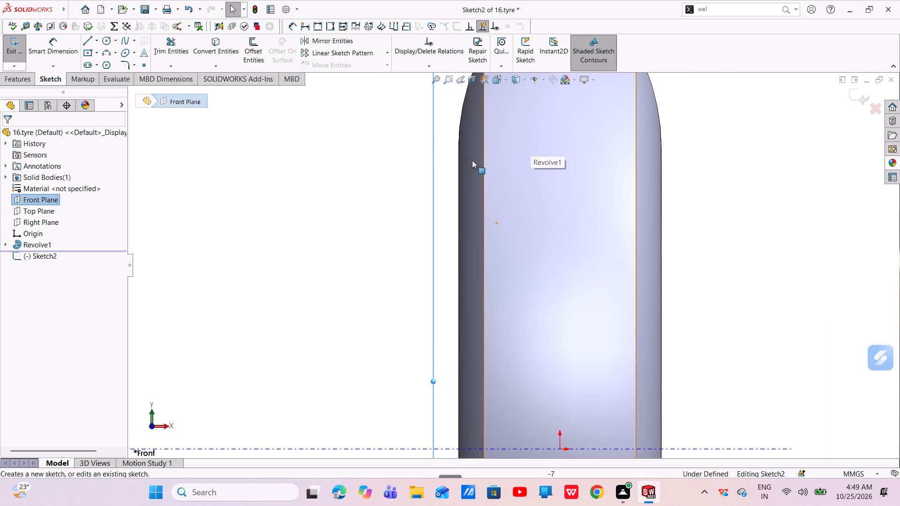
click(90, 42)
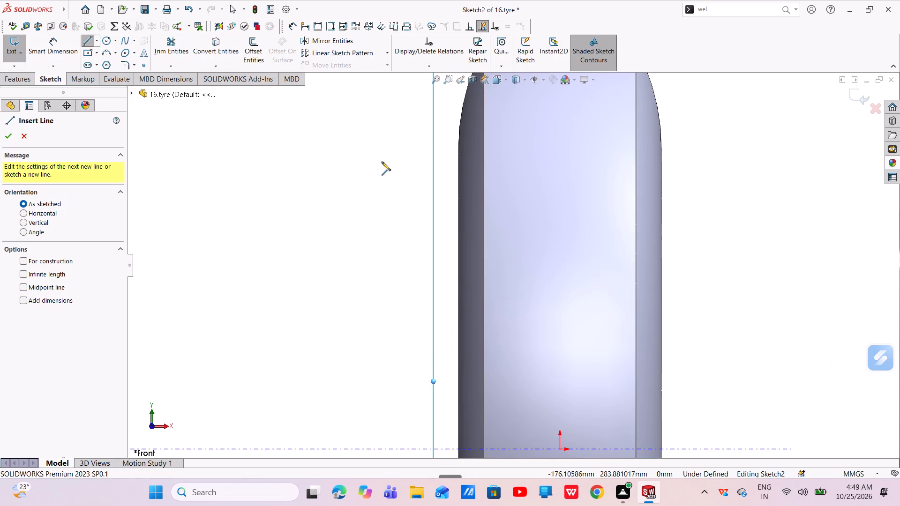
scroll(444, 161, up, 1)
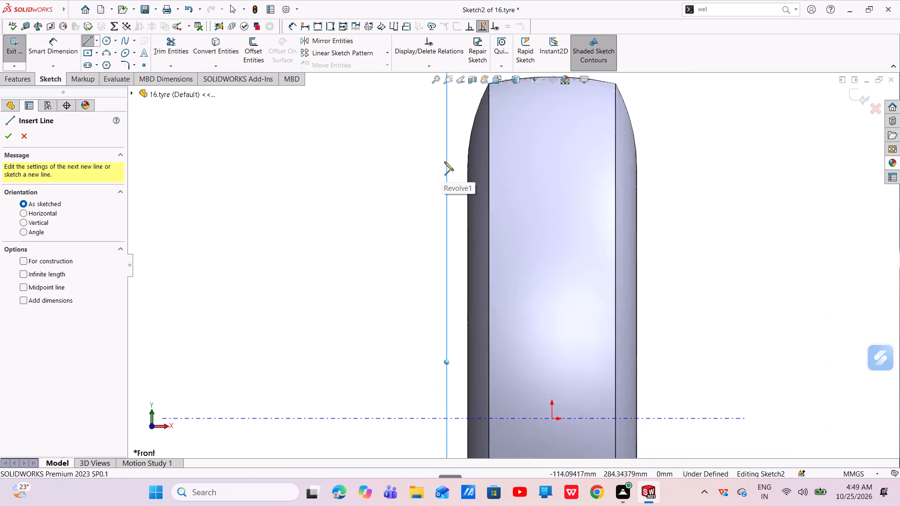
scroll(444, 162, up, 1)
scroll(488, 140, down, 3)
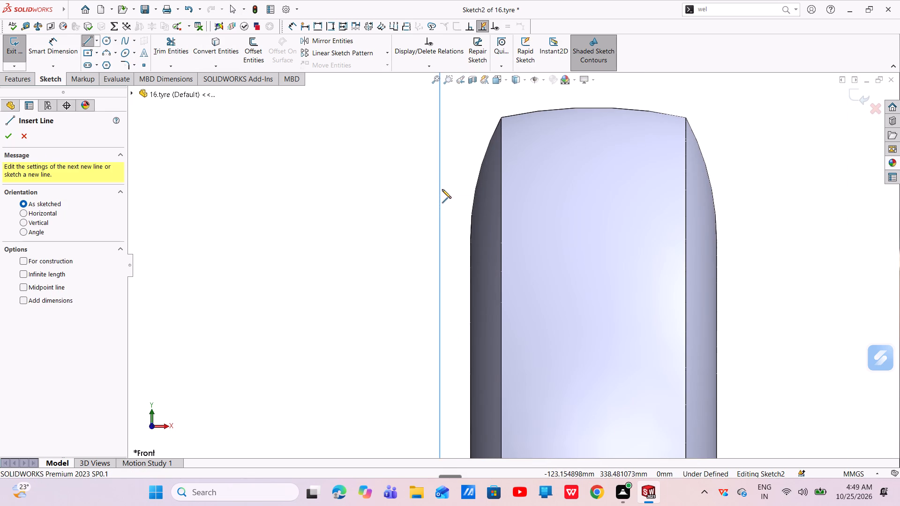
click(441, 190)
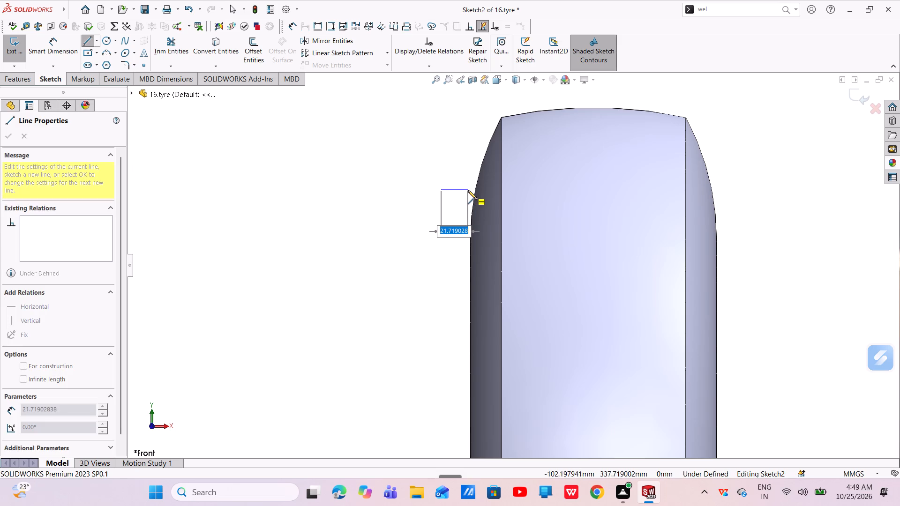
click(472, 190)
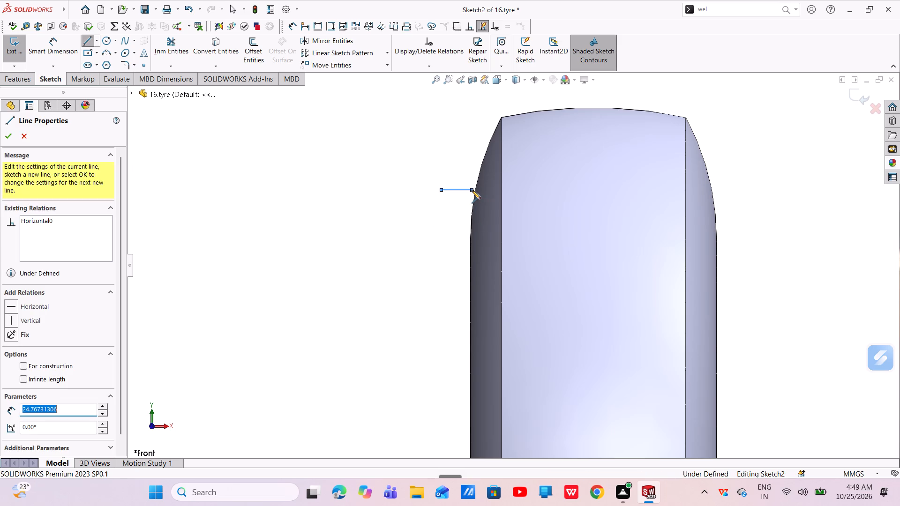
click(501, 167)
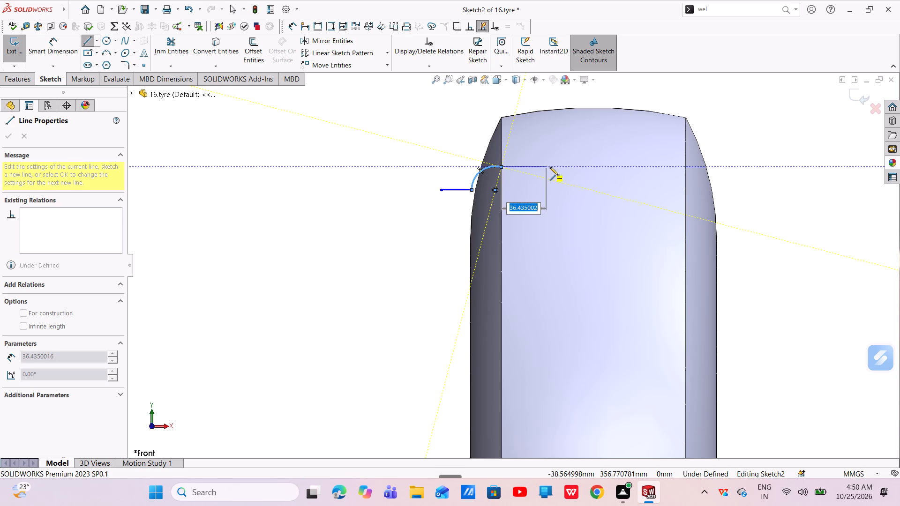
Continue the chain with a rising line about 63 mm long and an S-bend of two arcs, the second about 15 mm radius.
click(577, 148)
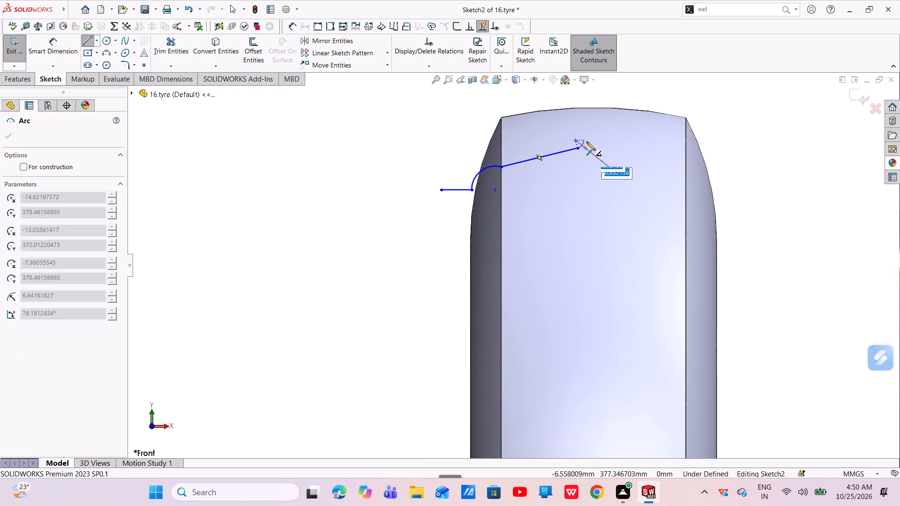
click(594, 136)
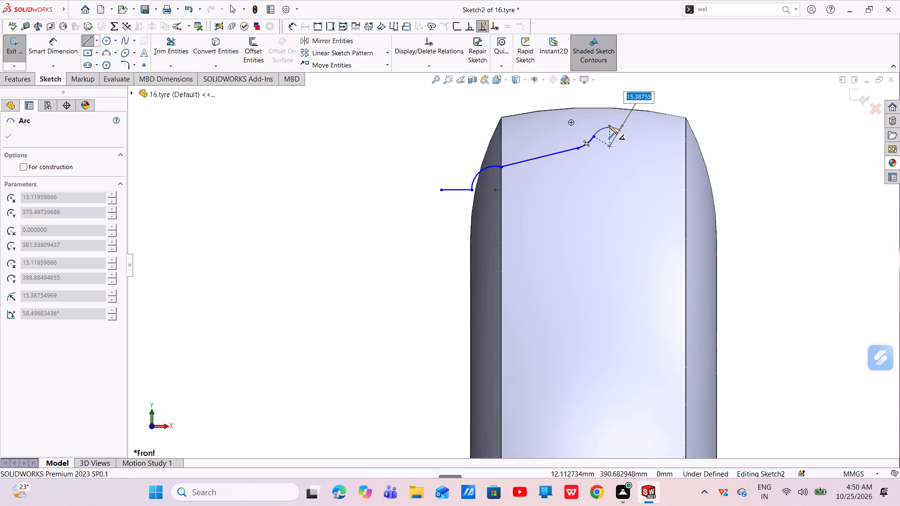
click(608, 125)
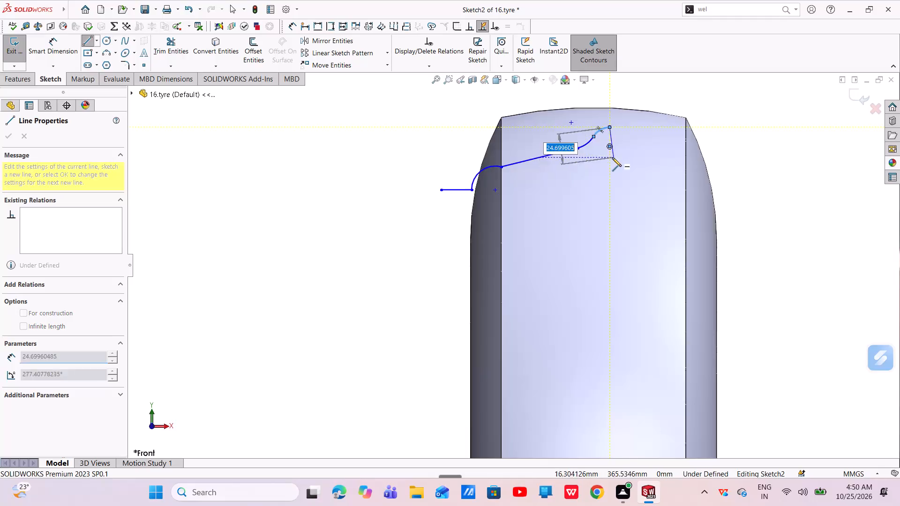
Finish the chain with a horizontal line about 40 mm long running right from the end of the S-bend.
scroll(612, 157, up, 1)
scroll(612, 157, down, 1)
scroll(612, 157, up, 3)
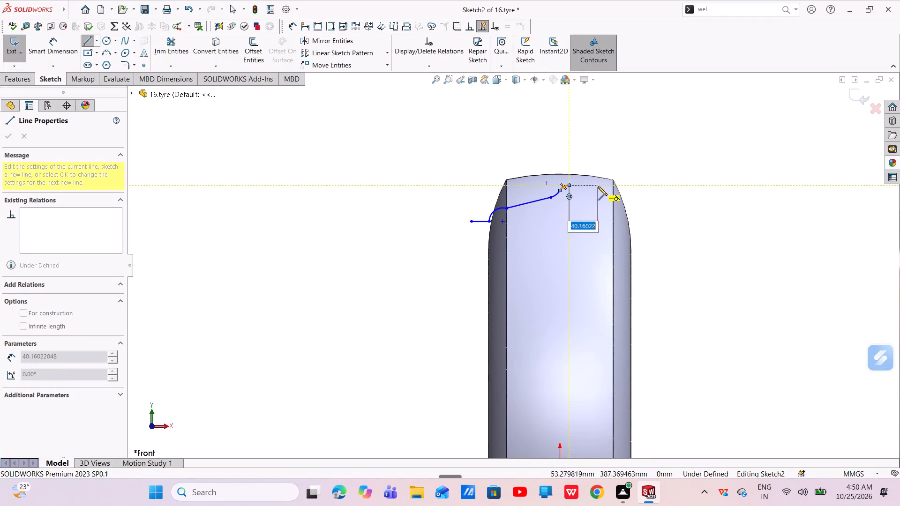
click(599, 186)
right_click(599, 186)
click(622, 195)
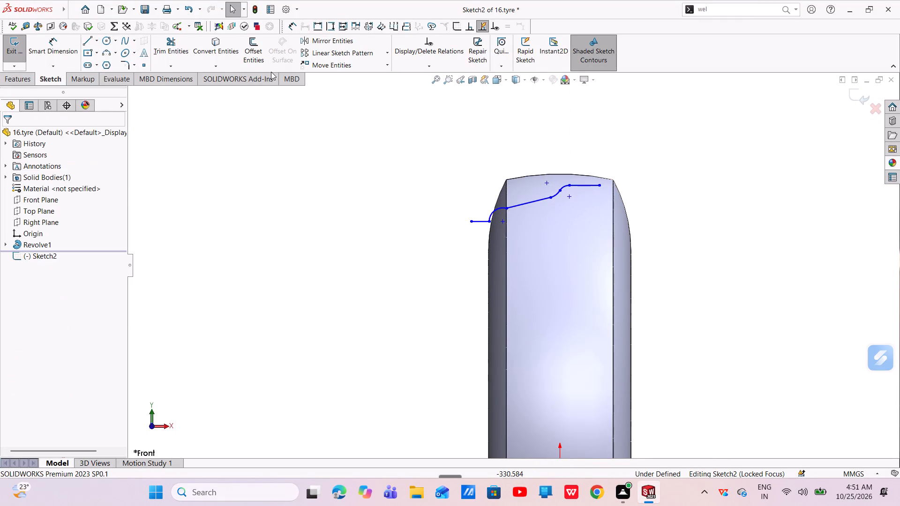
Draw a vertical centerline about 545 mm long upward from the origin, extending past the tyre's tread.
click(97, 40)
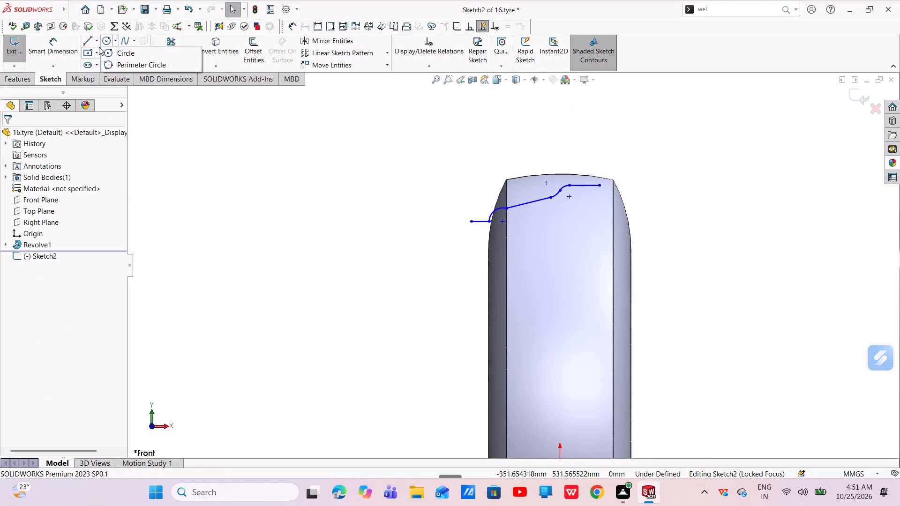
click(97, 44)
click(97, 44)
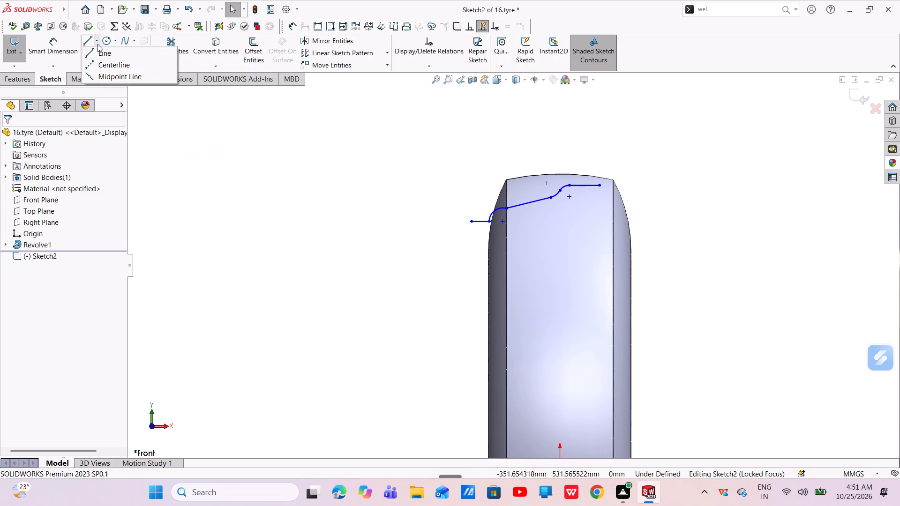
click(105, 67)
scroll(538, 317, up, 2)
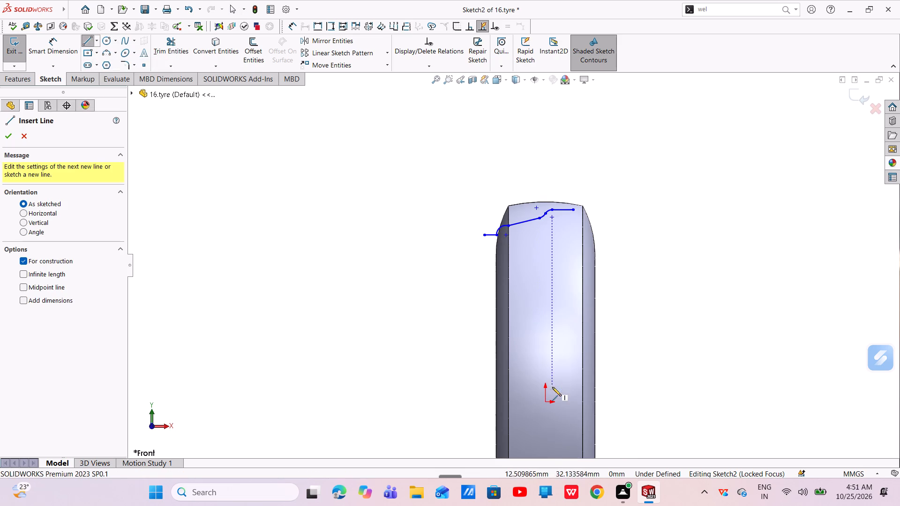
click(545, 404)
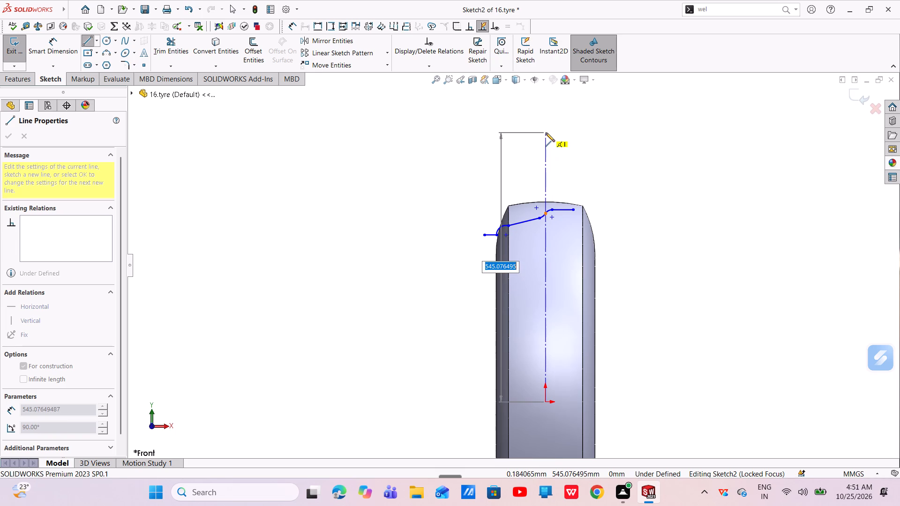
click(546, 133)
right_click(546, 133)
click(560, 141)
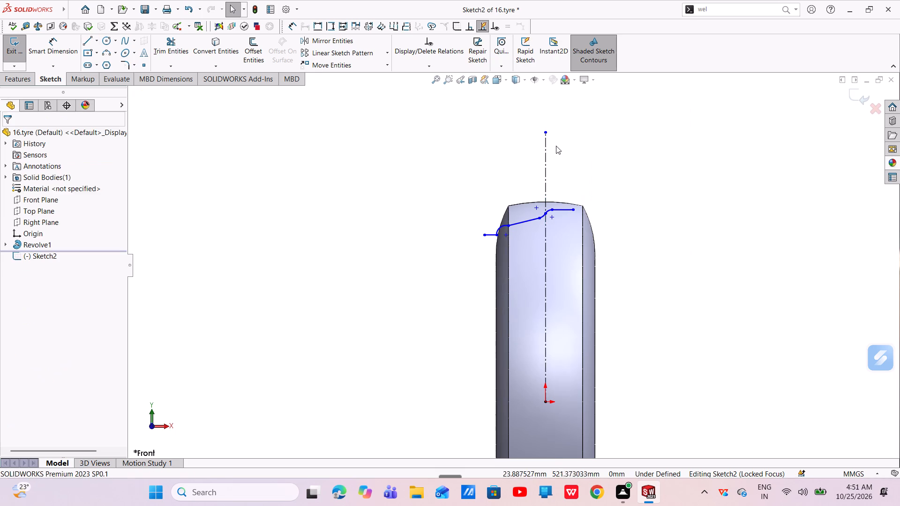
Apply a Vertical relation to the centerline.
click(547, 155)
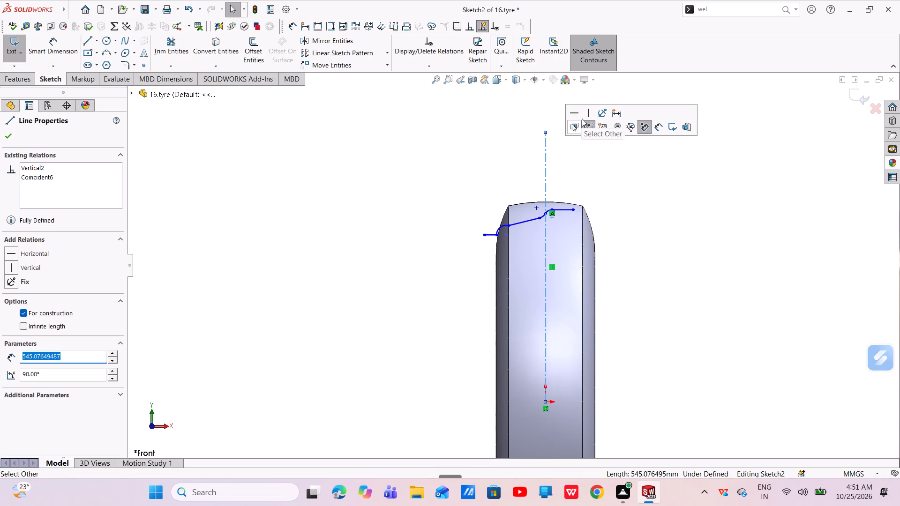
click(586, 114)
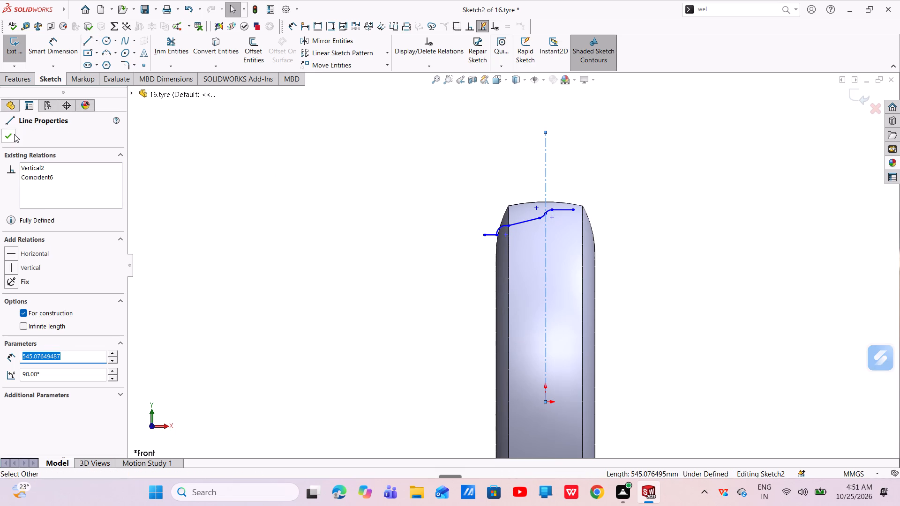
Move both ends of the S-bend onto the vertical centerline, at about Y 386.9 mm and Y 374.8 mm.
click(14, 134)
scroll(624, 208, down, 5)
scroll(401, 230, down, 3)
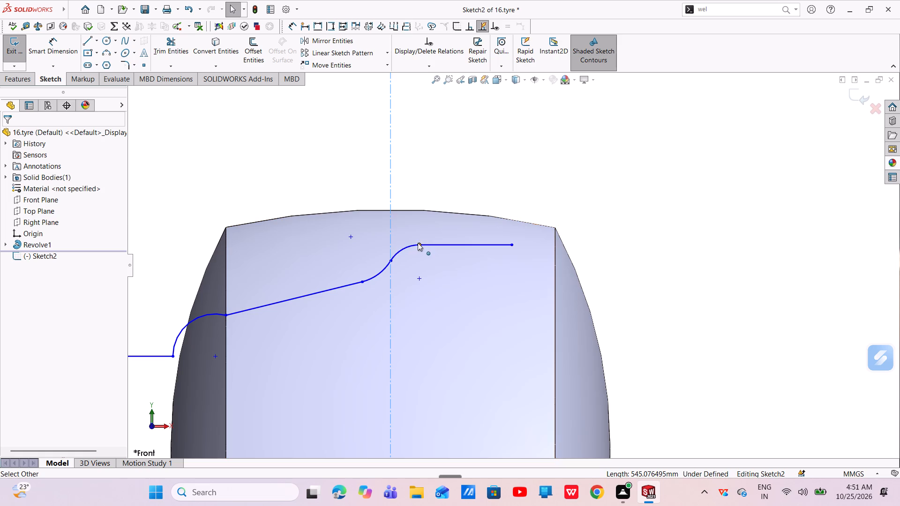
drag(420, 245, 392, 249)
scroll(393, 276, down, 5)
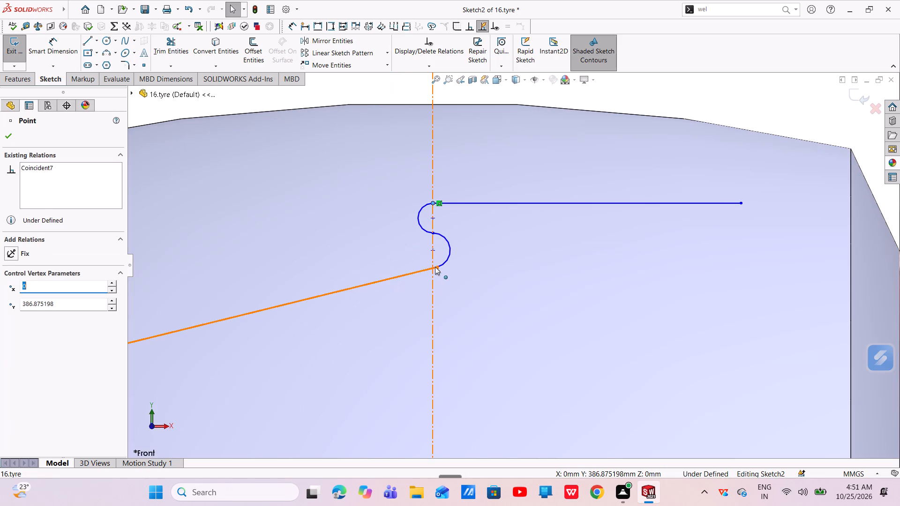
click(435, 267)
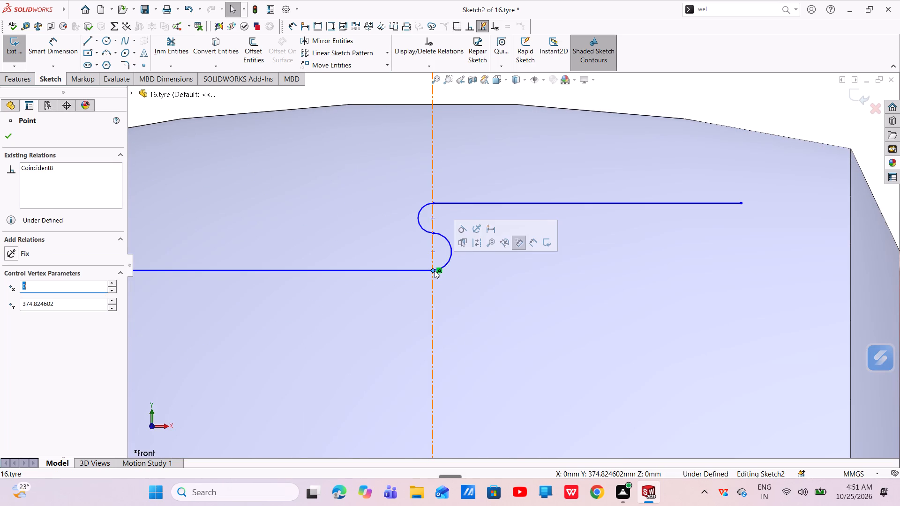
Delete the lower end's Coincident relation to the centerline and move that endpoint to about X 1.15, Y 375.1 mm.
click(439, 272)
right_click(439, 272)
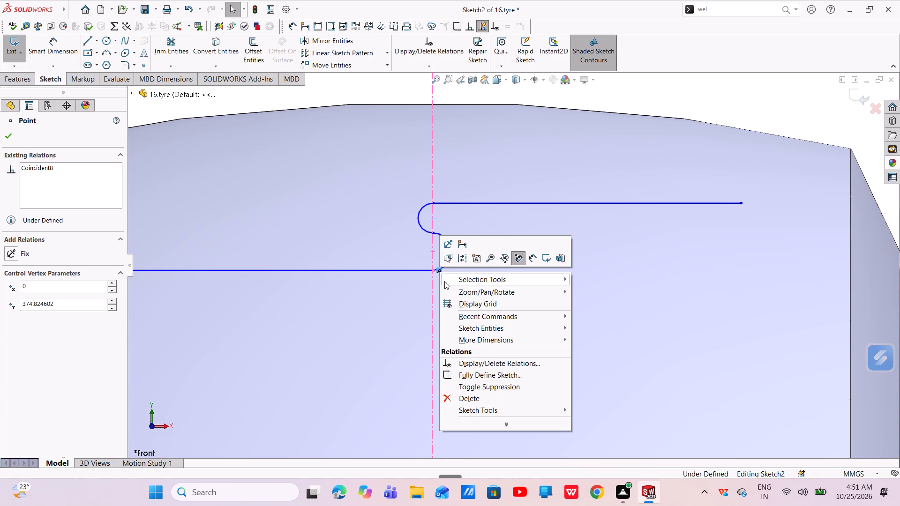
click(454, 396)
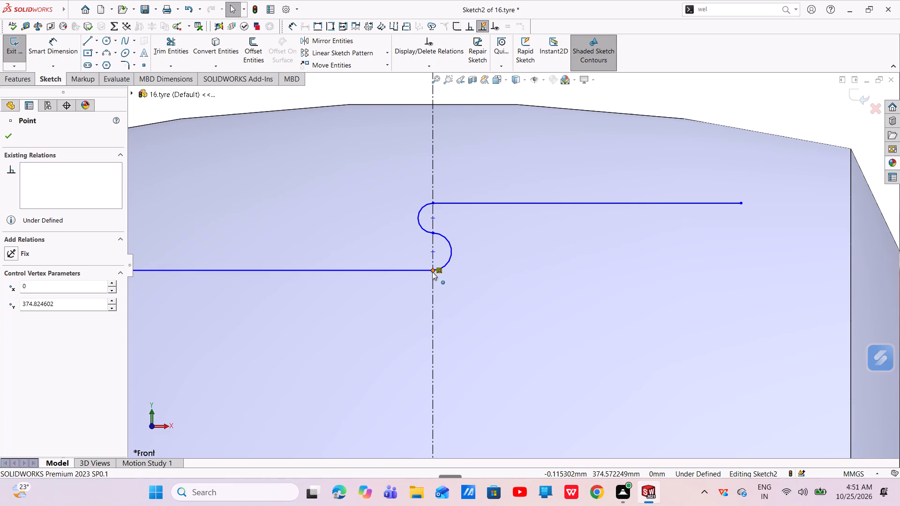
drag(434, 270, 437, 306)
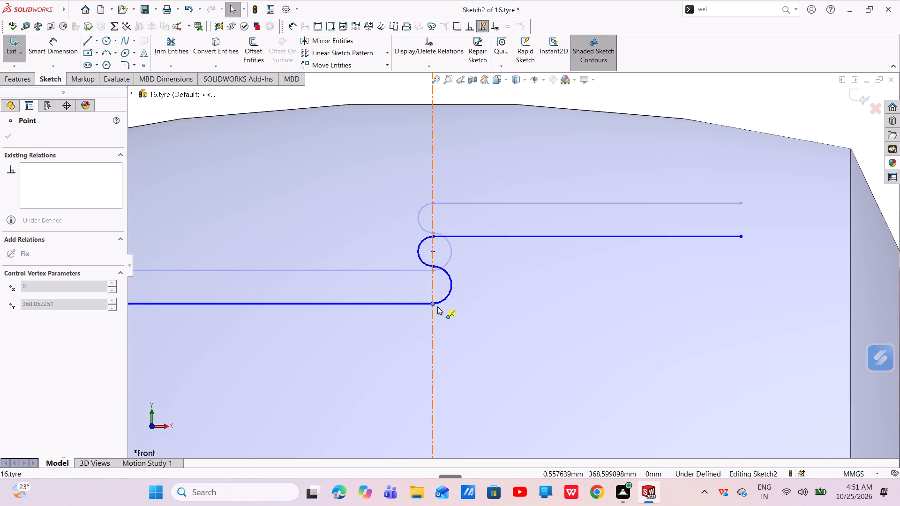
drag(437, 306, 439, 269)
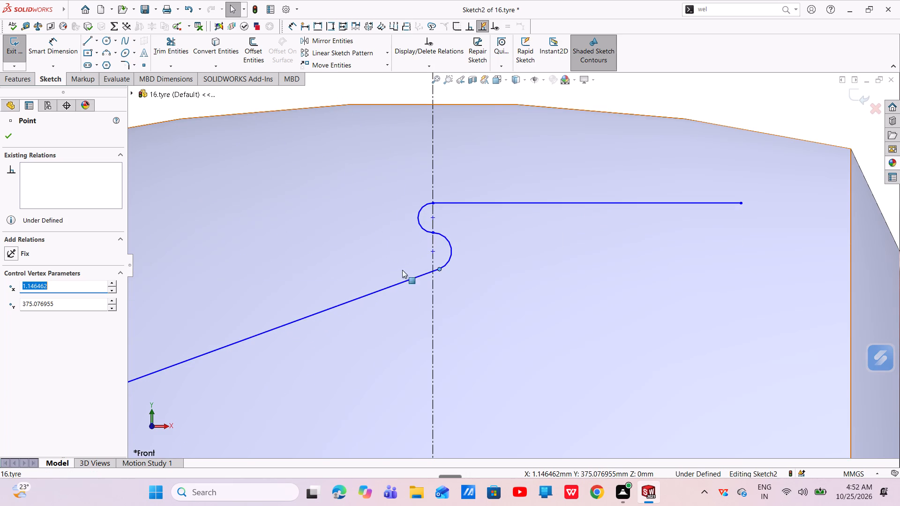
Delete the Tangent relation between the rising line and the lower arc, and move their shared endpoint to about X -7, Y 372.1 mm.
scroll(373, 284, up, 3)
scroll(302, 307, up, 3)
scroll(502, 274, down, 4)
click(458, 263)
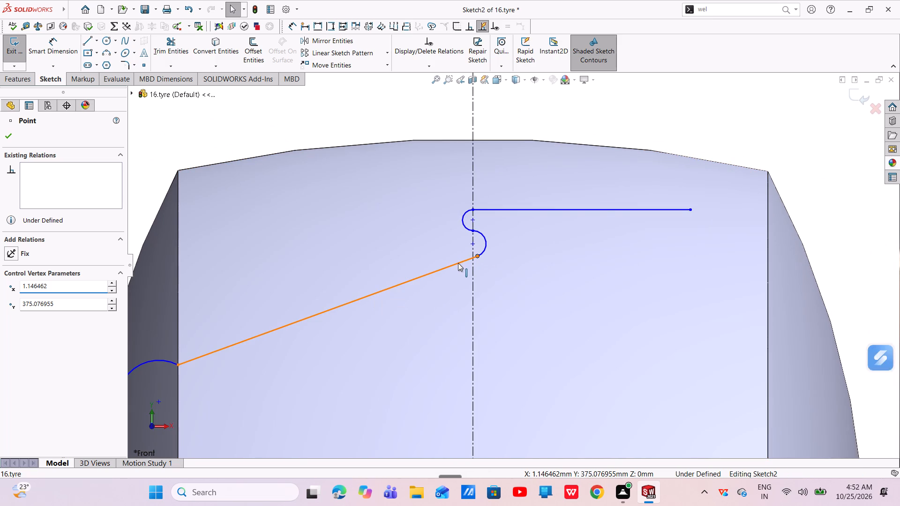
click(480, 264)
right_click(480, 264)
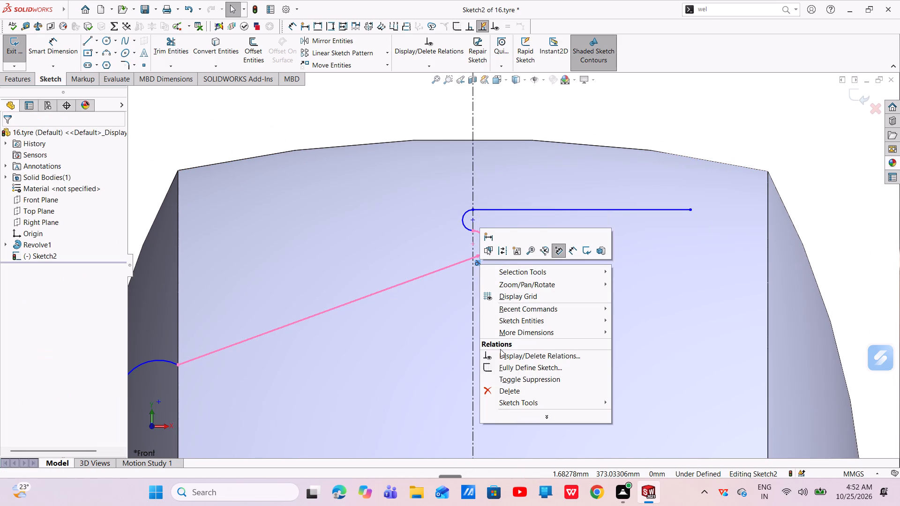
click(500, 388)
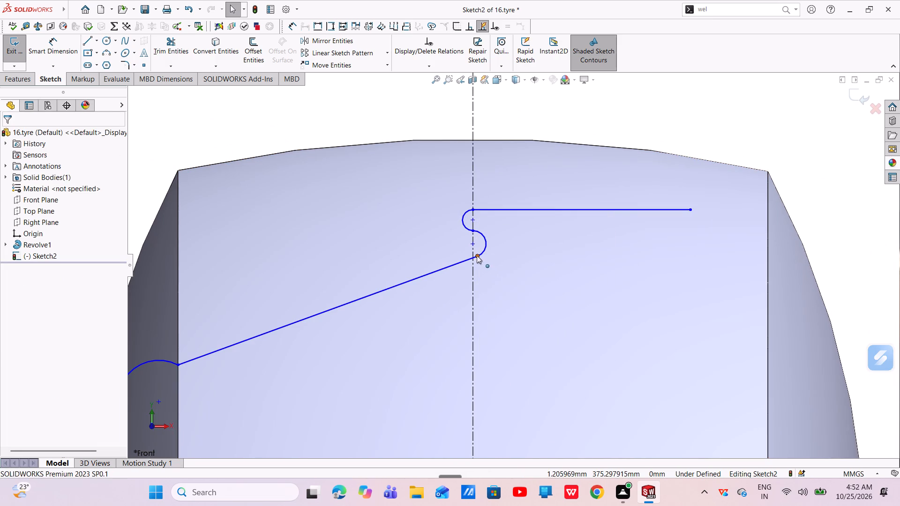
drag(476, 255, 445, 268)
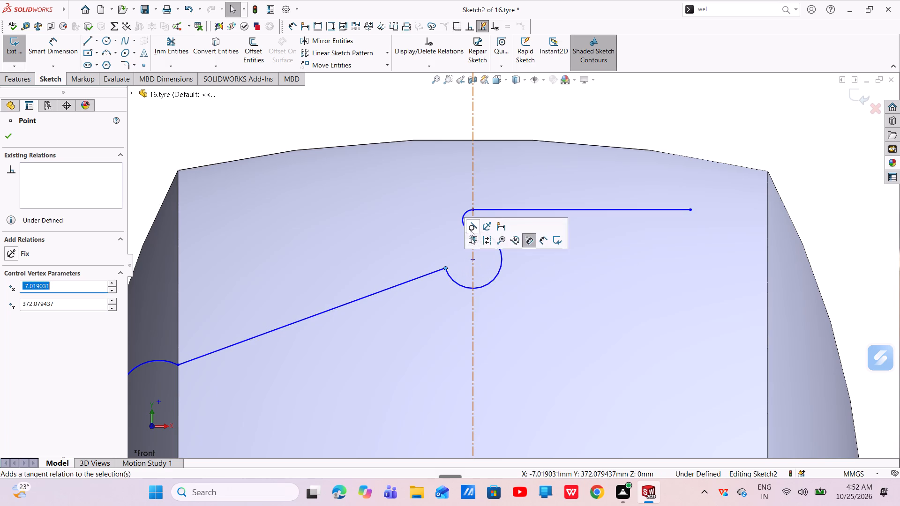
click(411, 222)
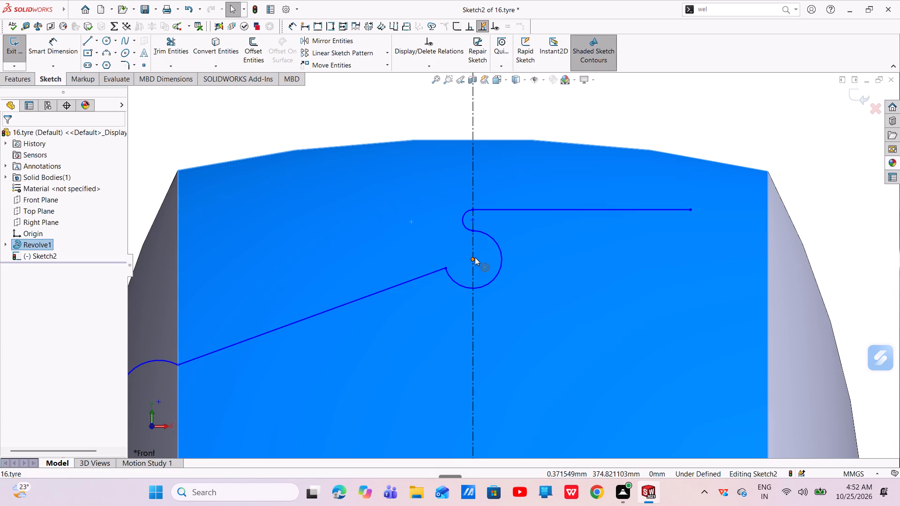
key(Escape)
Lower the joint between the two arcs to about Y 380.8 mm and delete its Coincident relation to the centerline.
scroll(493, 228, down, 2)
drag(465, 233, 468, 236)
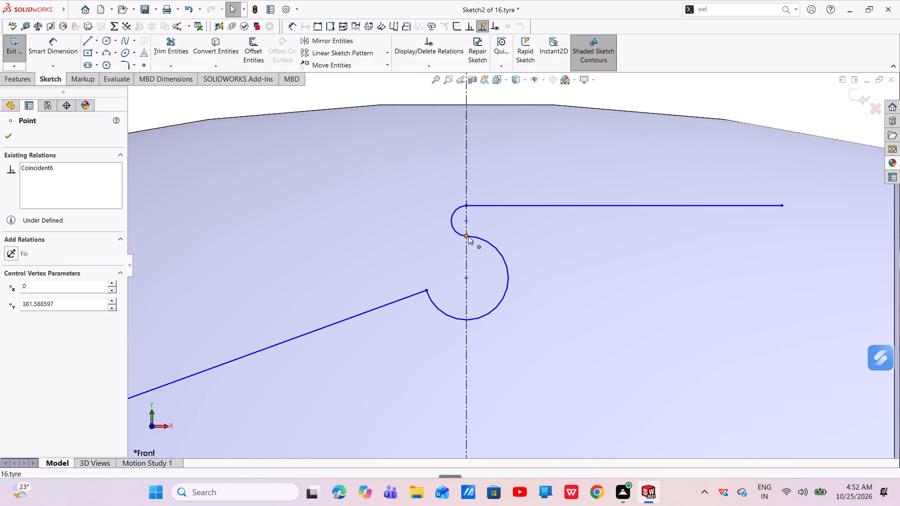
drag(468, 236, 472, 241)
click(474, 241)
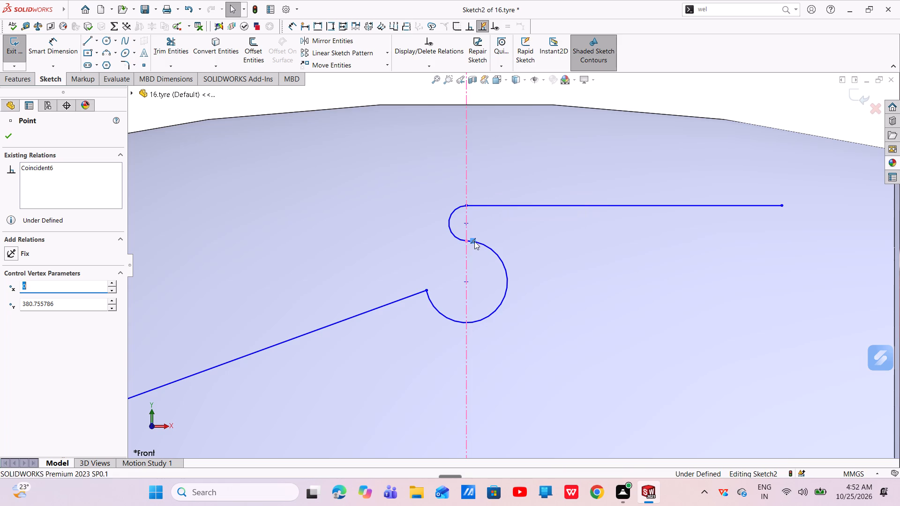
right_click(474, 241)
click(492, 364)
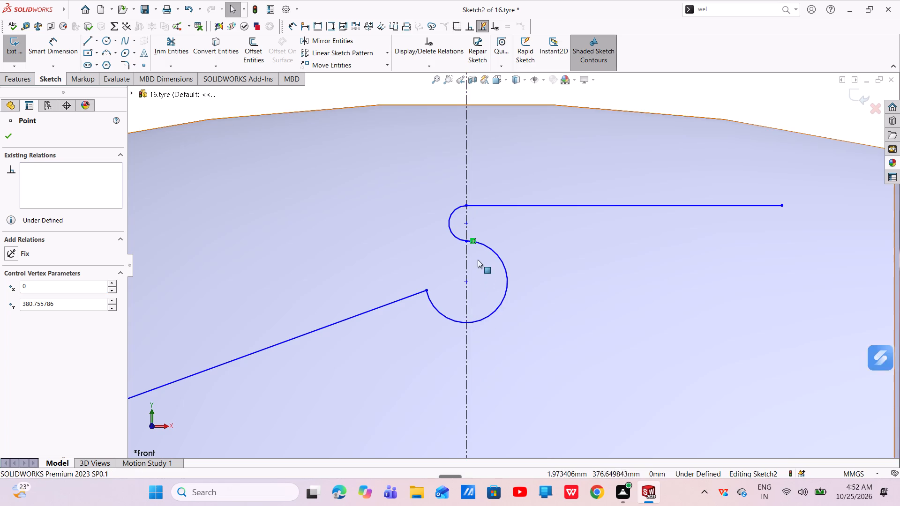
drag(474, 238, 442, 250)
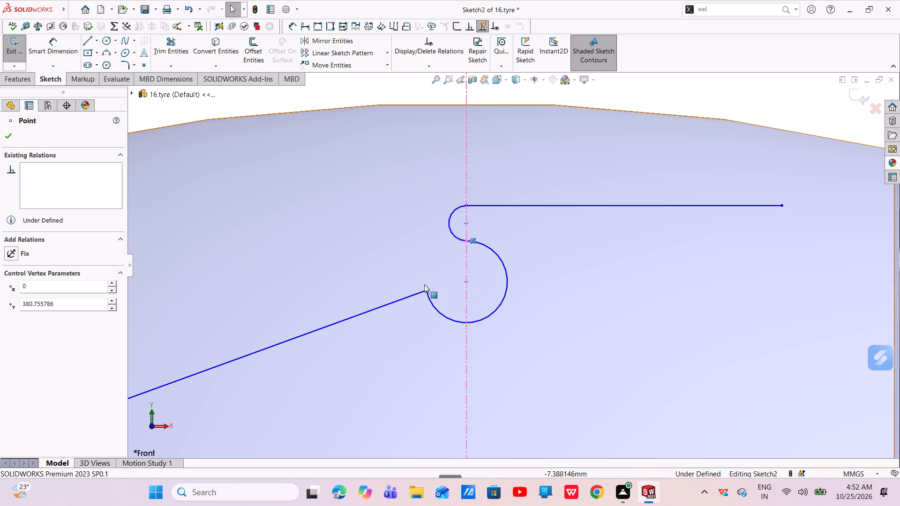
click(426, 287)
key(Escape)
key(Escape)
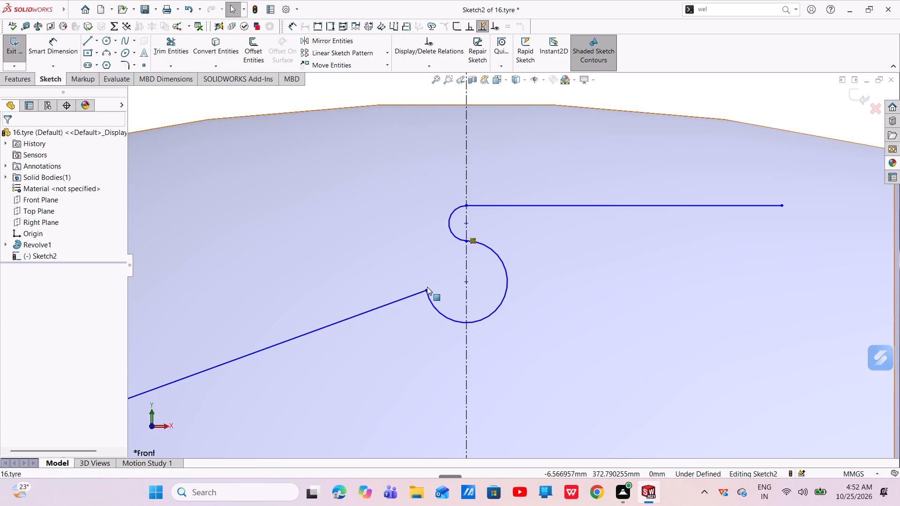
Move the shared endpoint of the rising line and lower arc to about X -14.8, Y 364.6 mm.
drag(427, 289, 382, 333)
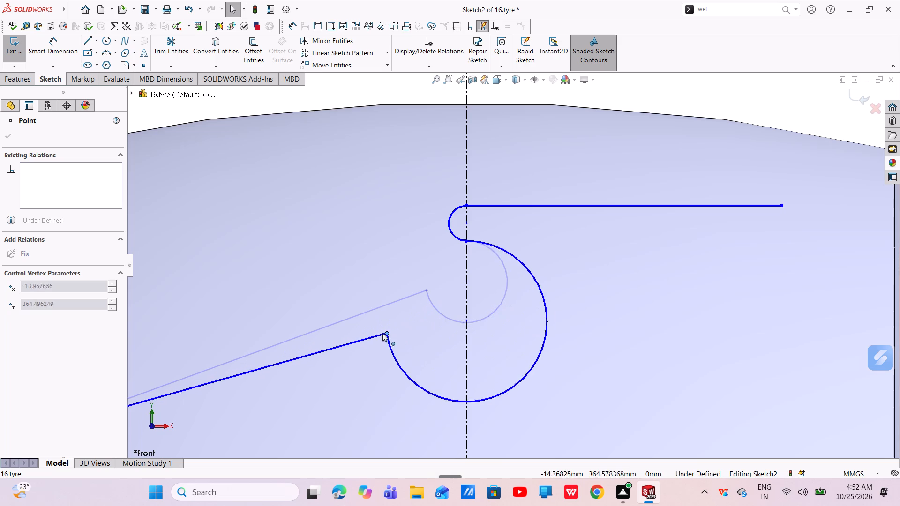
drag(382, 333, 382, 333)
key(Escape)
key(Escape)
Delete the Tangent relation between the upper arc and the horizontal line.
click(456, 235)
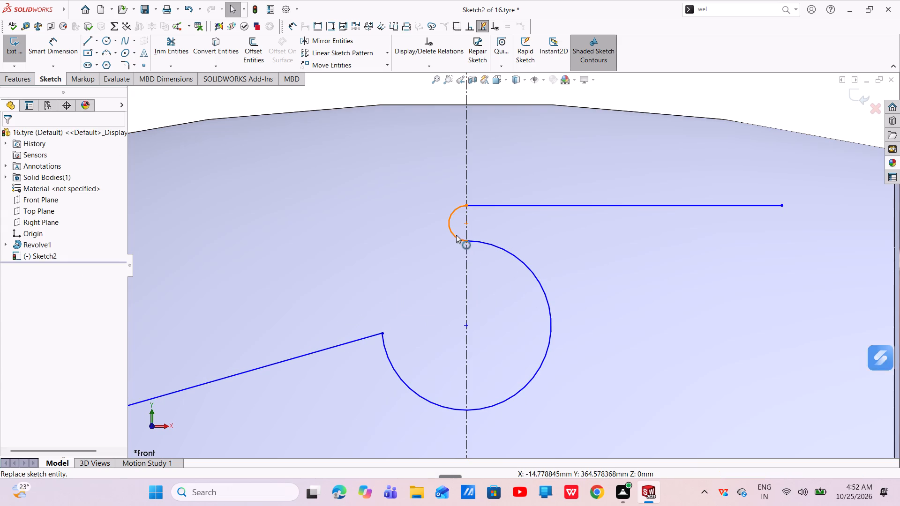
click(461, 204)
right_click(461, 204)
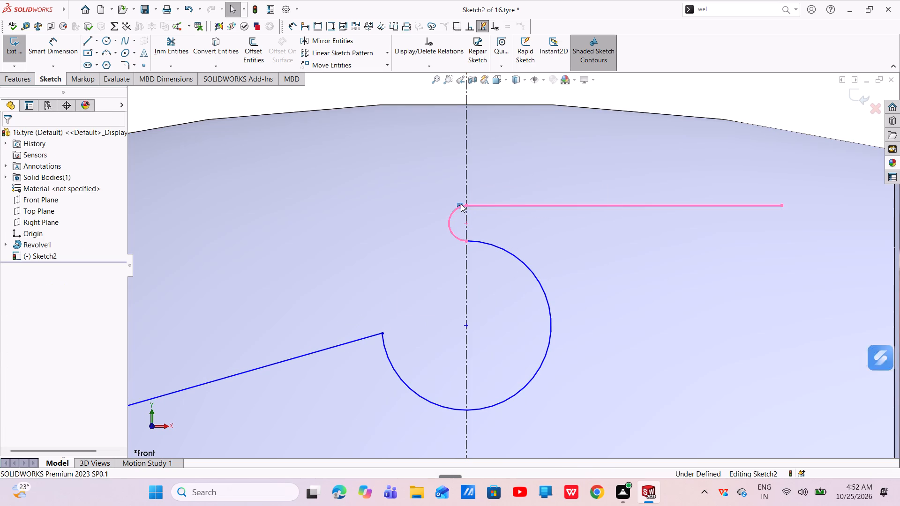
click(488, 331)
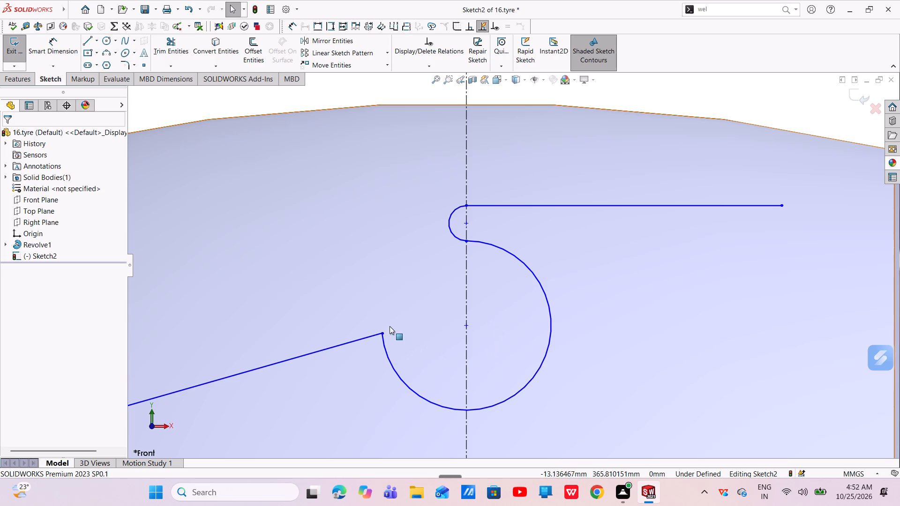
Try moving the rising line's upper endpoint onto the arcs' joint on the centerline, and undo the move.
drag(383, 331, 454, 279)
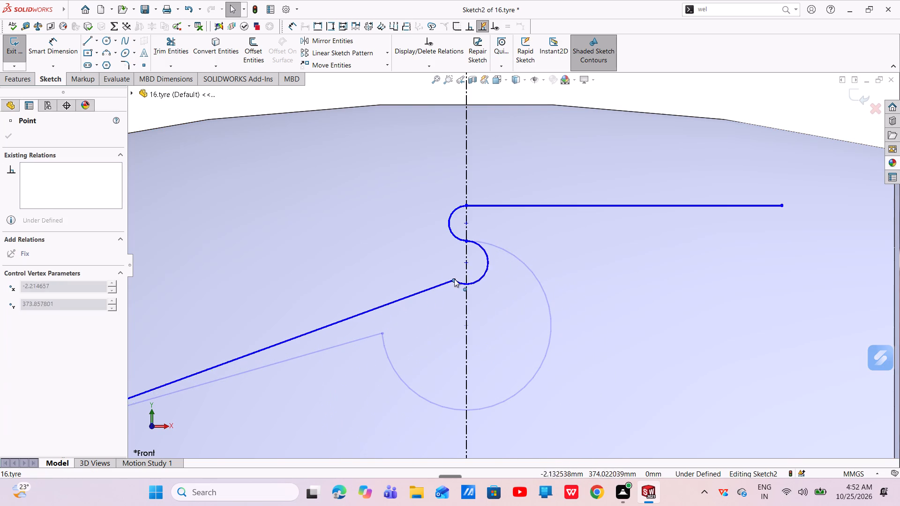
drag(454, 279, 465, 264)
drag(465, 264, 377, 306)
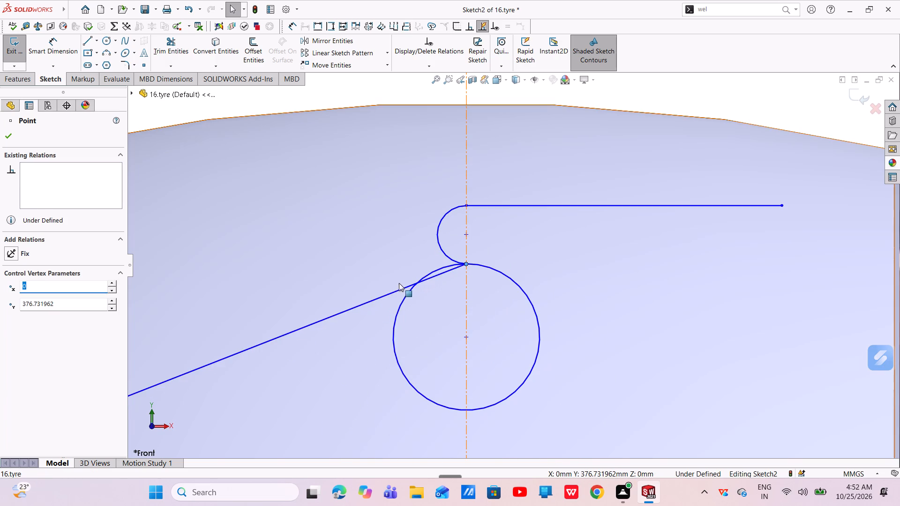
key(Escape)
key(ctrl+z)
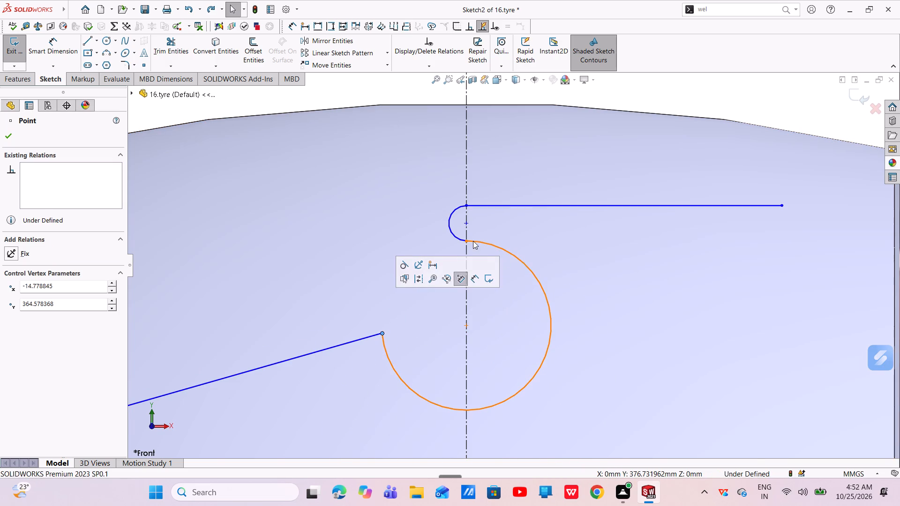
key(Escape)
Delete the Coincident relation holding the upper arc's top endpoint on the centerline.
click(456, 212)
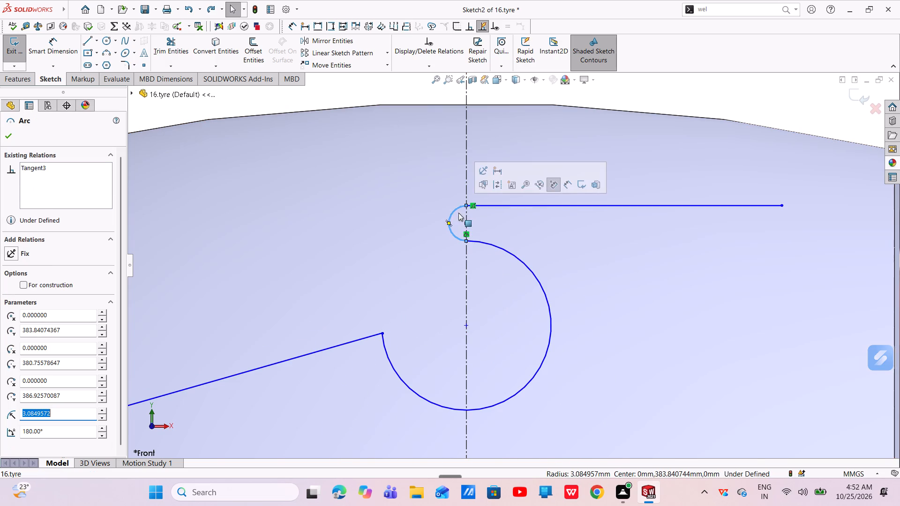
click(473, 205)
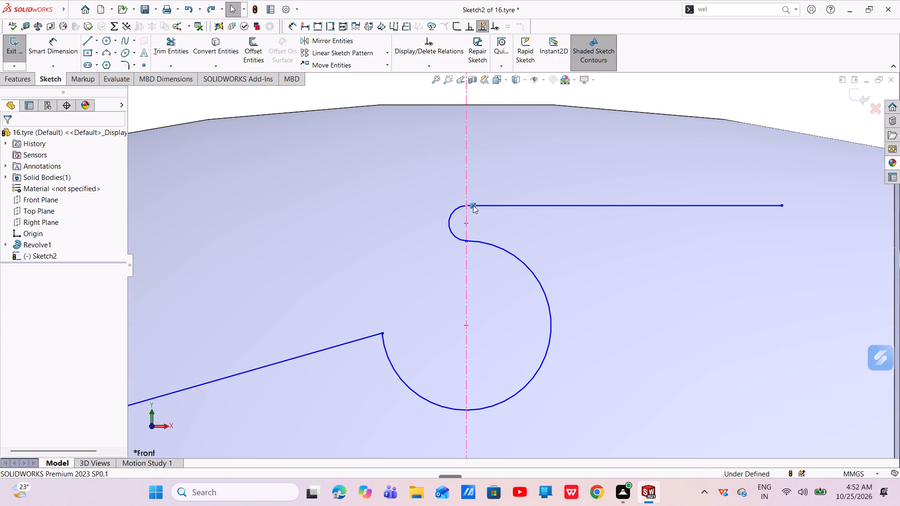
right_click(473, 205)
click(496, 331)
key(Escape)
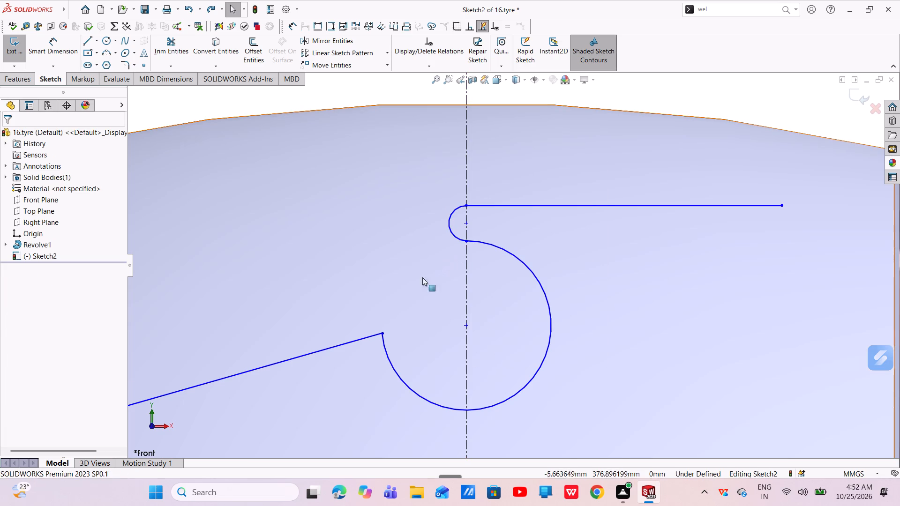
Move the shared endpoint of the rising line and lower arc to about X -1.3, Y 372.2 mm.
drag(383, 330, 383, 328)
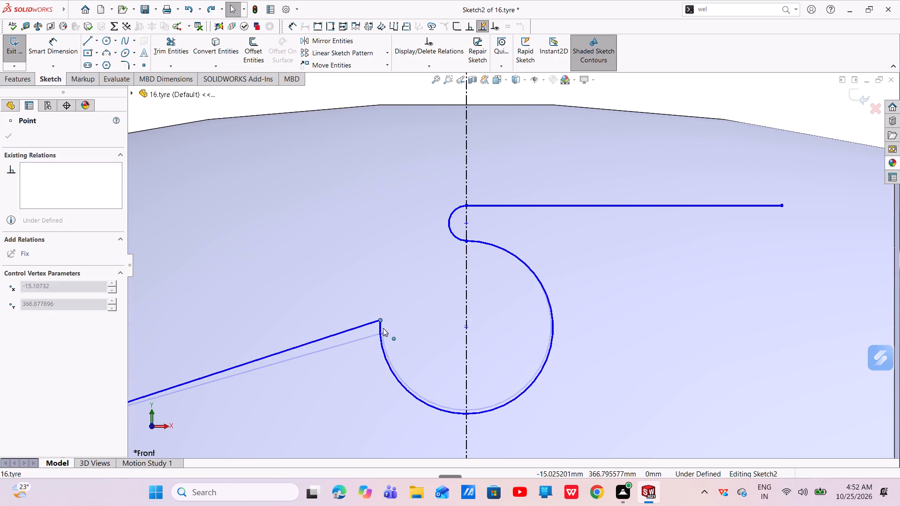
drag(383, 328, 454, 251)
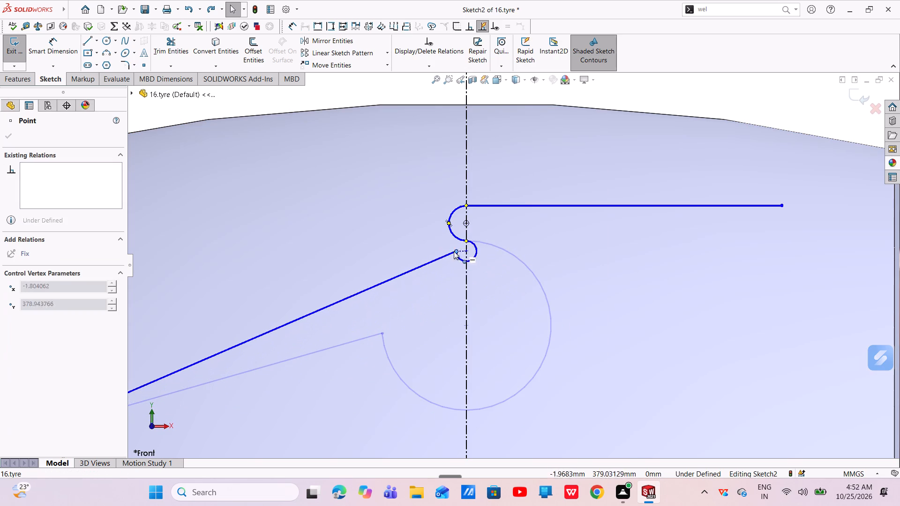
drag(454, 251, 459, 290)
key(Escape)
key(Escape)
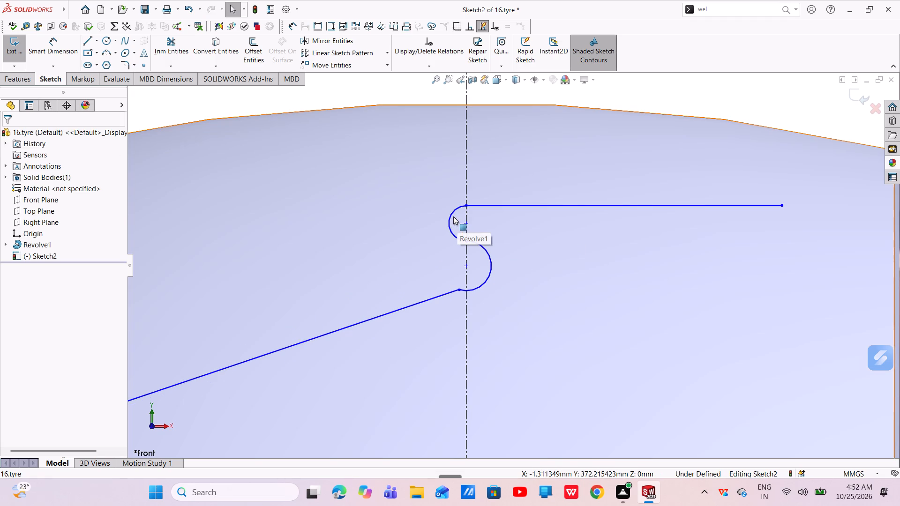
Delete the Tangent relation between the upper and lower arcs of the S-bend.
click(451, 216)
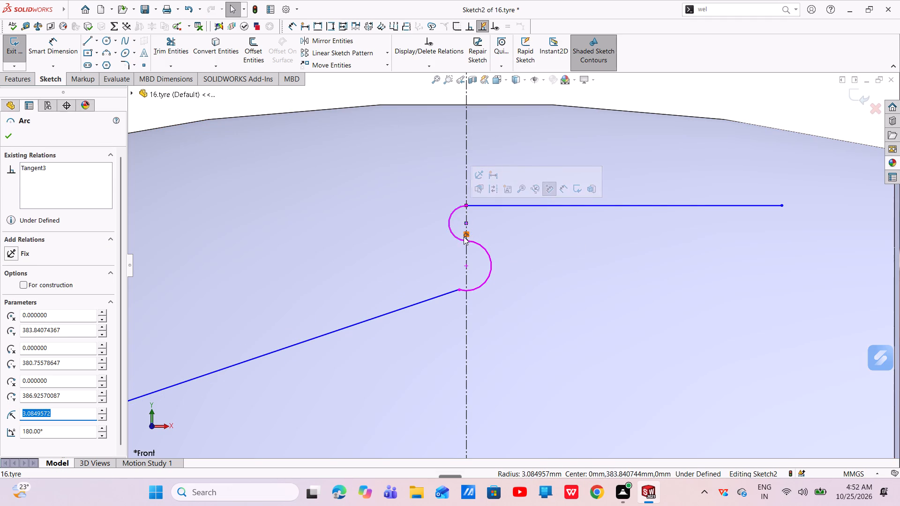
click(464, 237)
click(469, 236)
key(Escape)
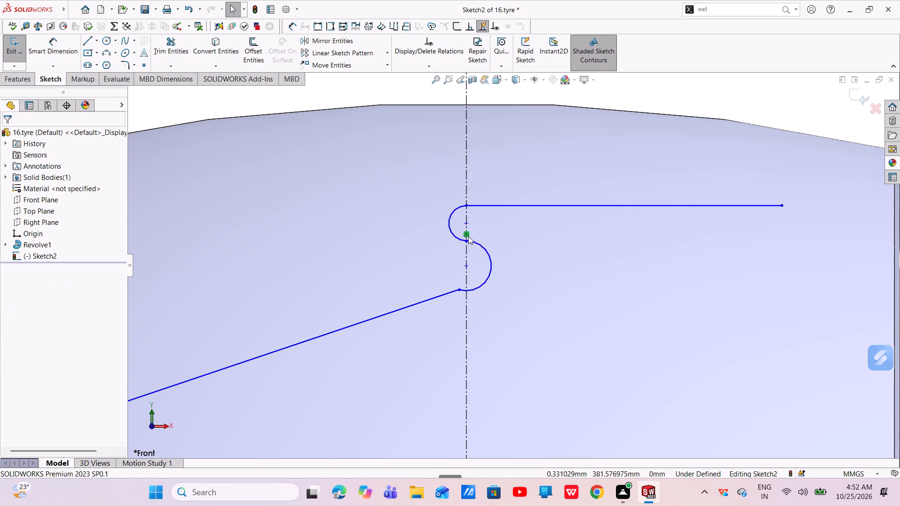
click(466, 234)
right_click(466, 234)
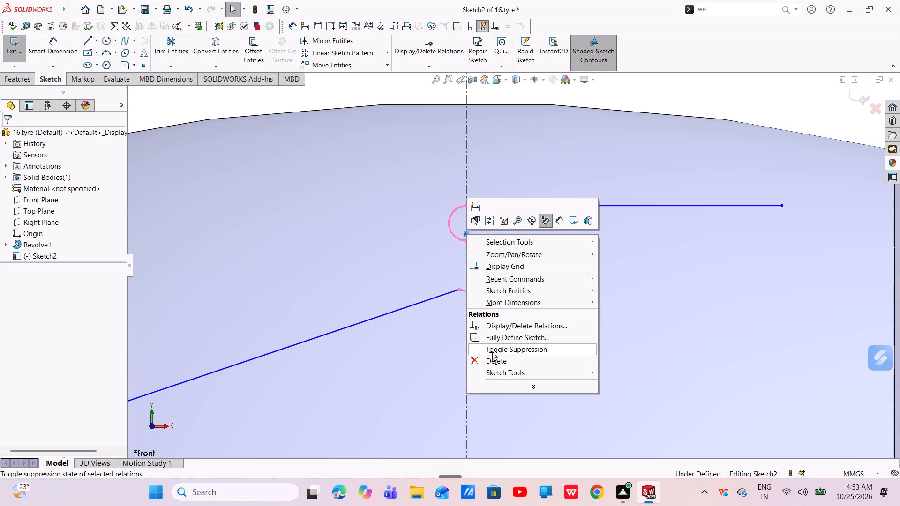
click(492, 357)
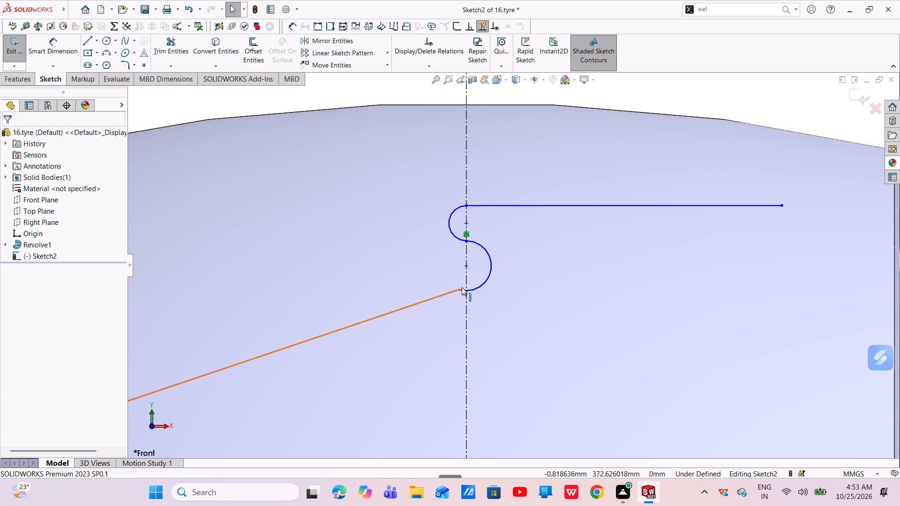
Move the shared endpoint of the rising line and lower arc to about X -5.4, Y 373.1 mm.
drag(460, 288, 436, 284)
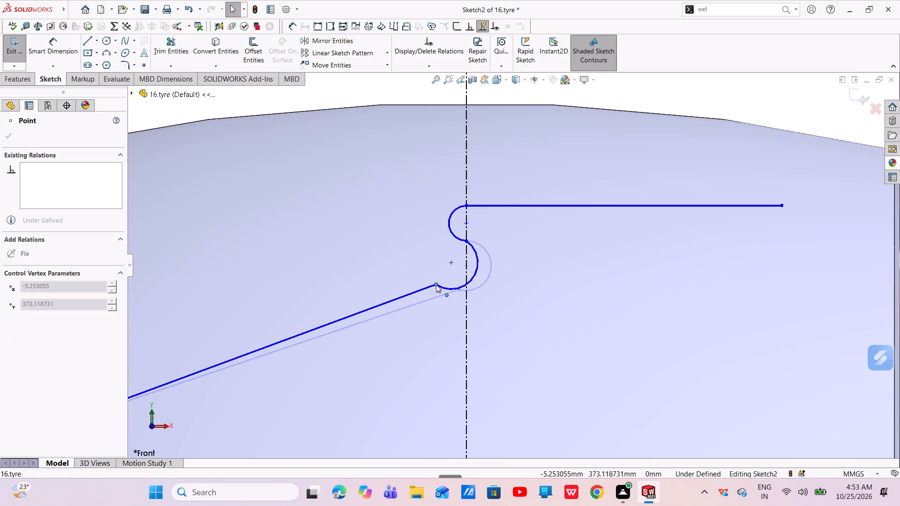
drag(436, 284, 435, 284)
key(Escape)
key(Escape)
Delete the upper and lower arcs of the S-bend between the rising line and the upper horizontal line.
click(448, 221)
right_click(448, 221)
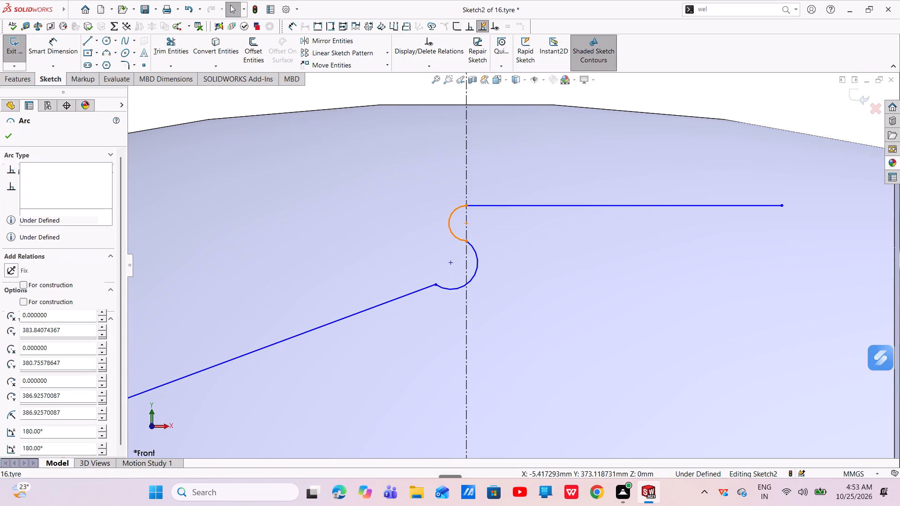
click(486, 379)
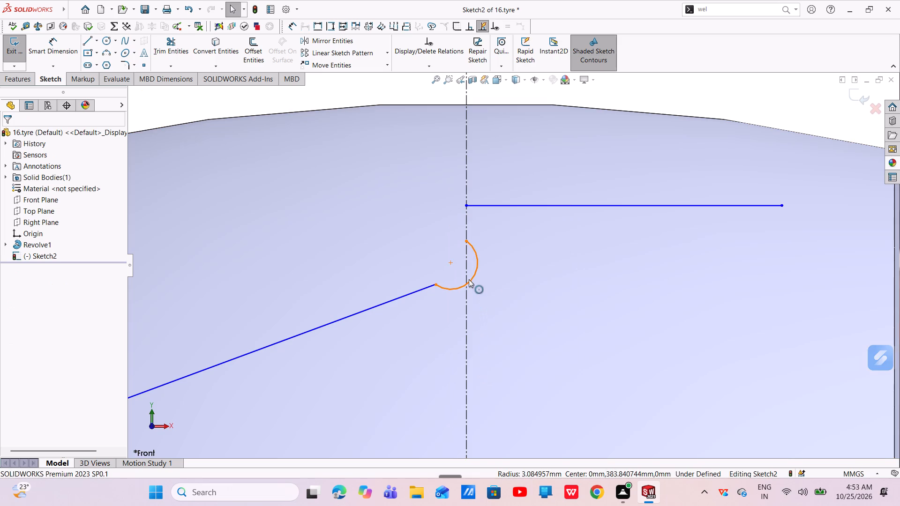
click(469, 279)
right_click(469, 279)
click(485, 431)
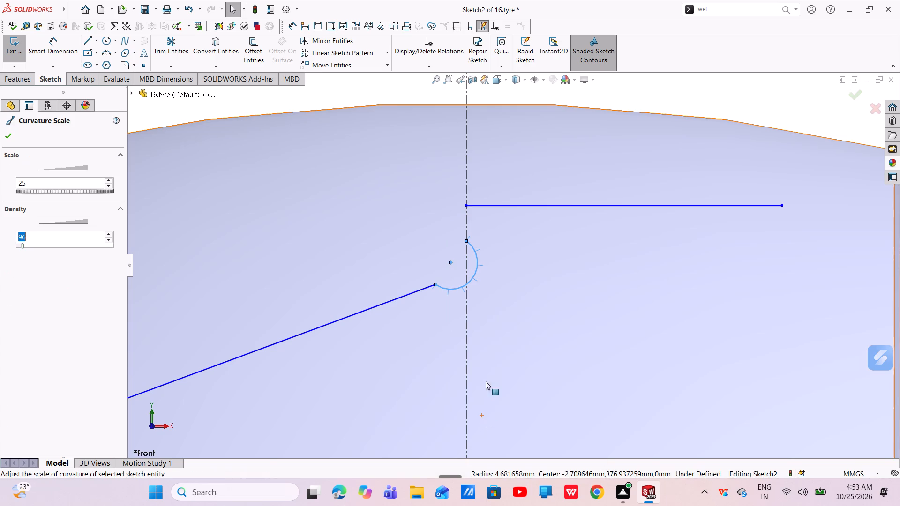
click(473, 248)
right_click(473, 248)
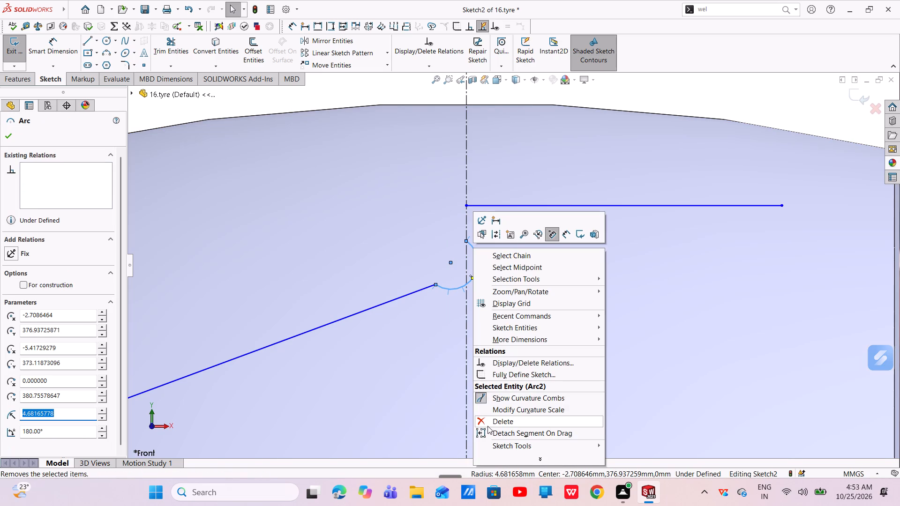
click(488, 420)
key(Escape)
Shorten the rising line by moving its free upper endpoint to about X -25.3, Y 365.5 mm.
scroll(431, 291, up, 5)
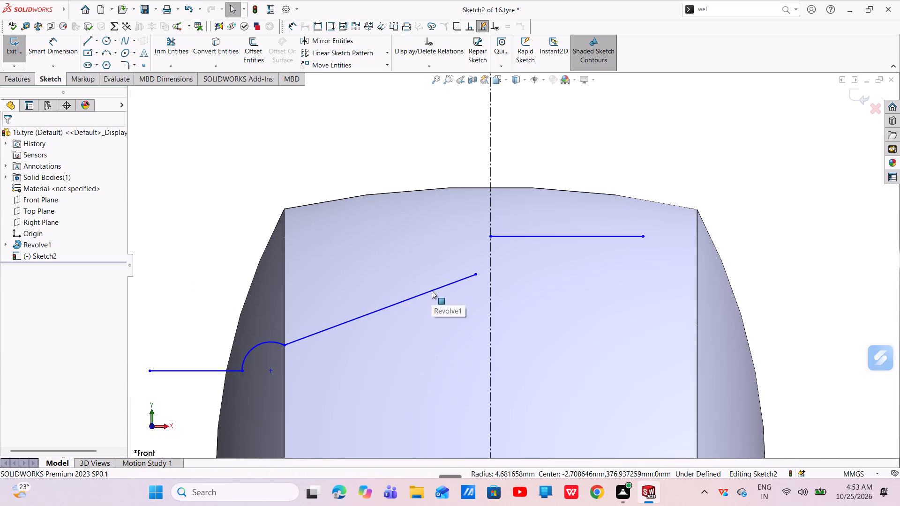
scroll(485, 273, down, 2)
drag(485, 273, 459, 279)
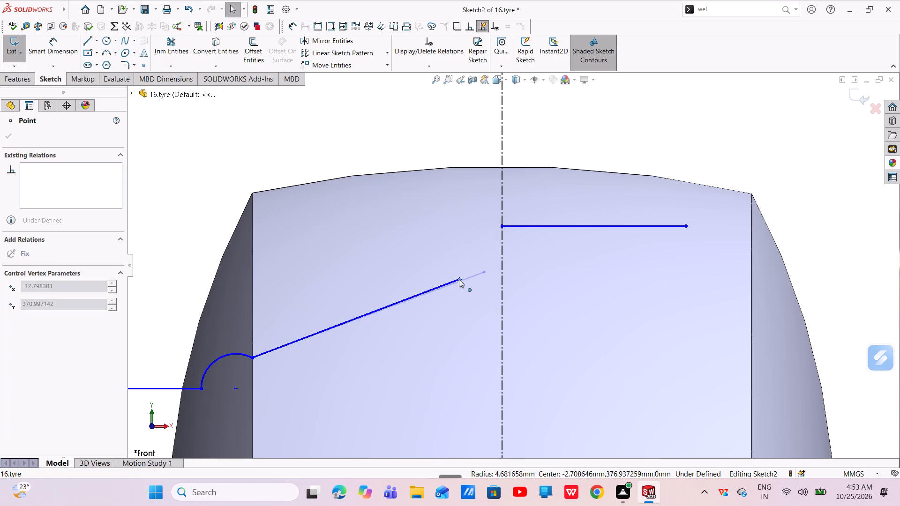
drag(459, 279, 418, 298)
key(Escape)
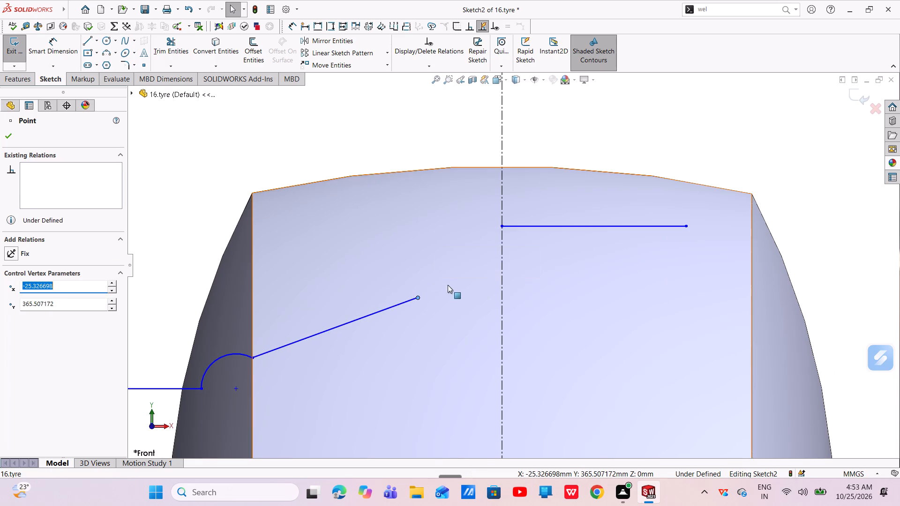
key(Escape)
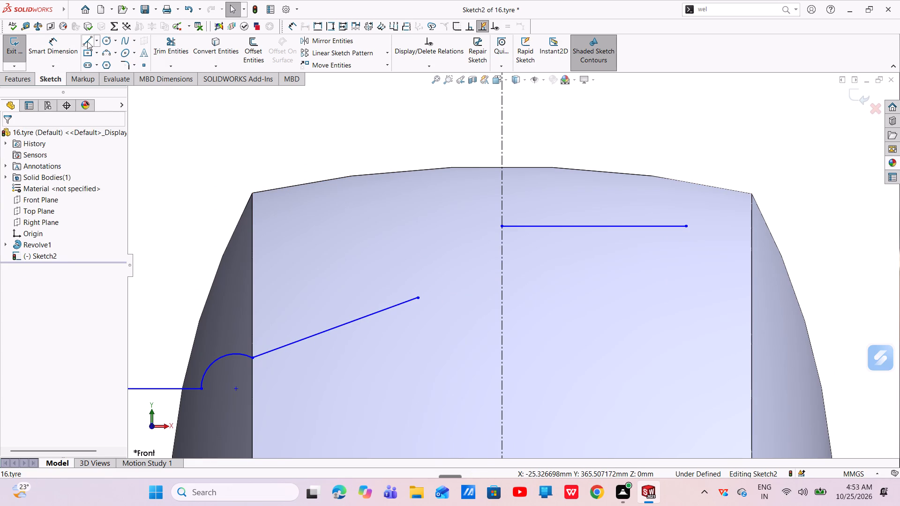
Sketch two tangent arcs, radii about 18.9 and 16.8 mm, from the rising line's upper end to the upper horizontal line's endpoint on the centerline.
click(87, 41)
click(419, 298)
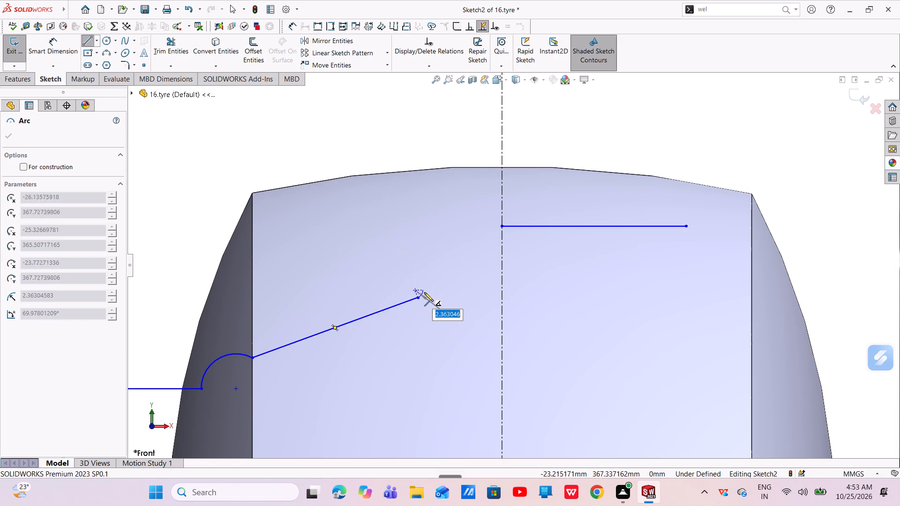
click(455, 261)
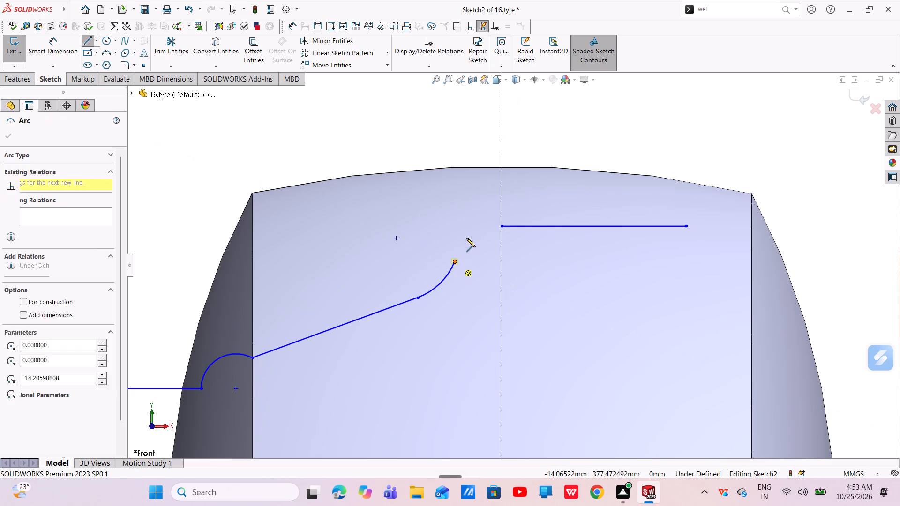
click(500, 227)
right_click(500, 227)
click(511, 232)
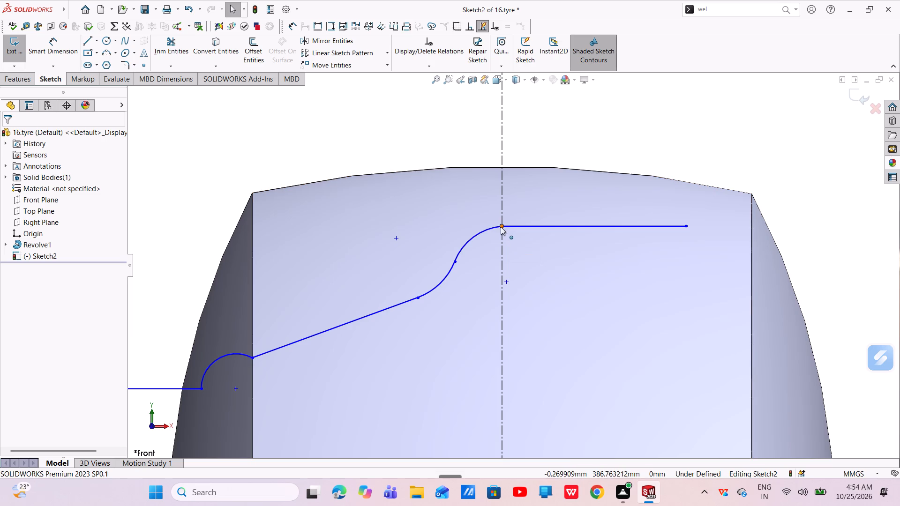
Move the shared endpoint of the upper arc and upper horizontal line to about X -3.8, Y 386.5 mm.
click(490, 230)
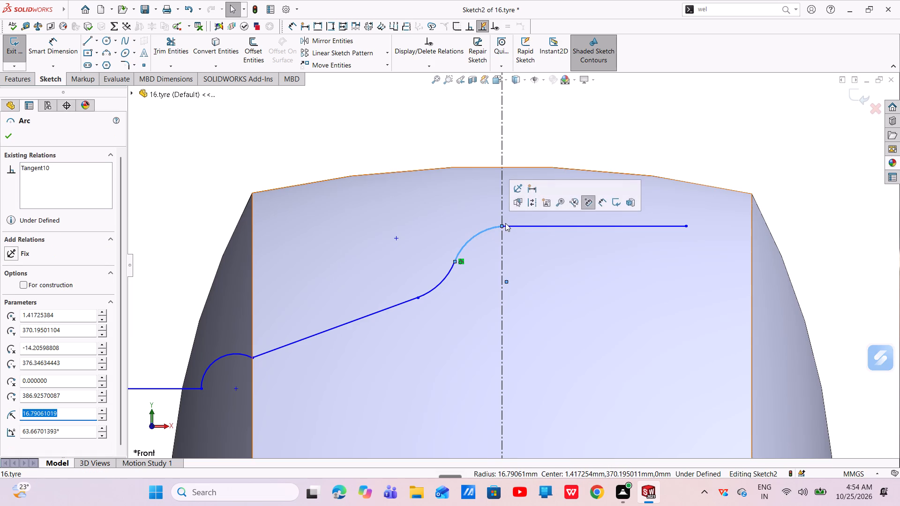
drag(501, 226, 489, 228)
key(Escape)
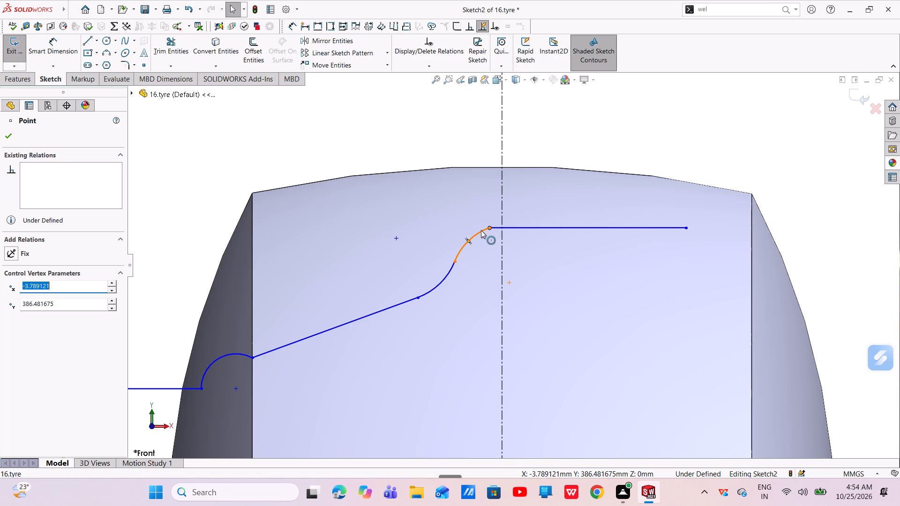
Delete the arc joining the lower horizontal line to the rising line at the tyre's shoulder.
scroll(480, 249, up, 3)
click(348, 315)
right_click(348, 315)
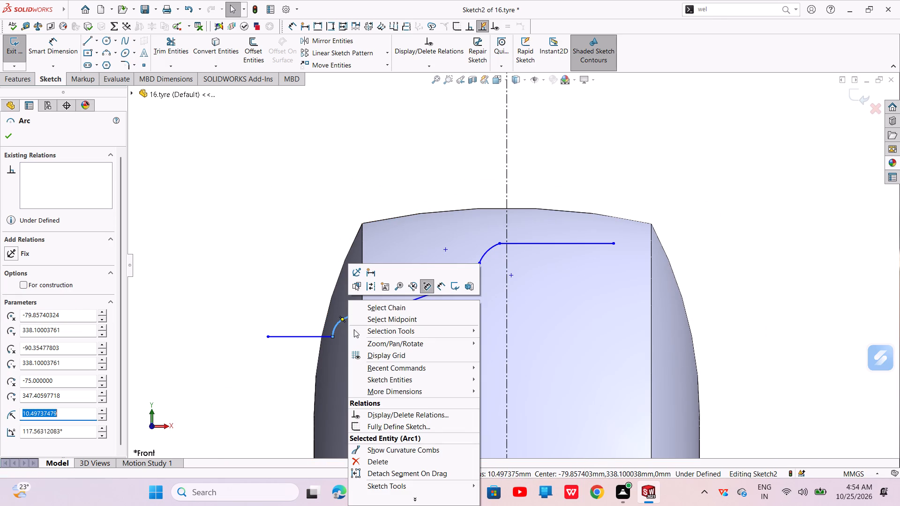
click(362, 457)
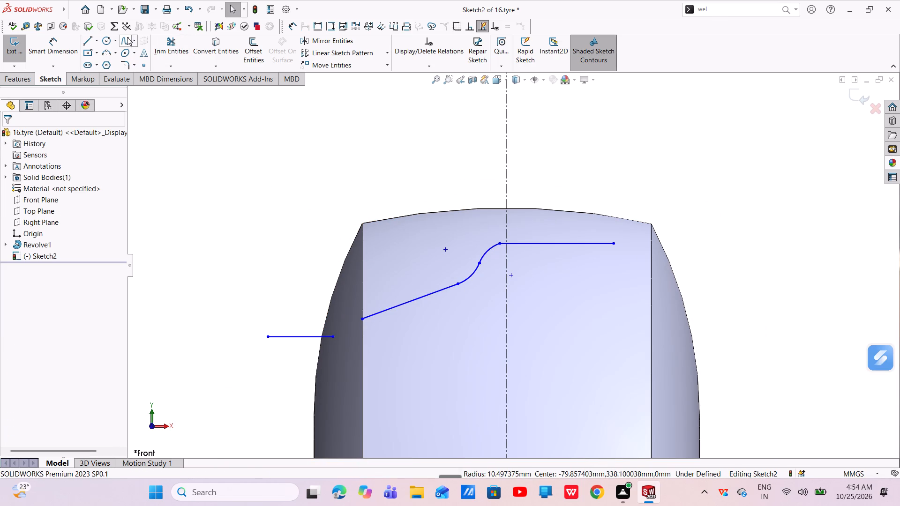
Draw a two-point spline from the rising line's lower end to the inner end of the lower horizontal line.
click(126, 38)
scroll(367, 301, down, 5)
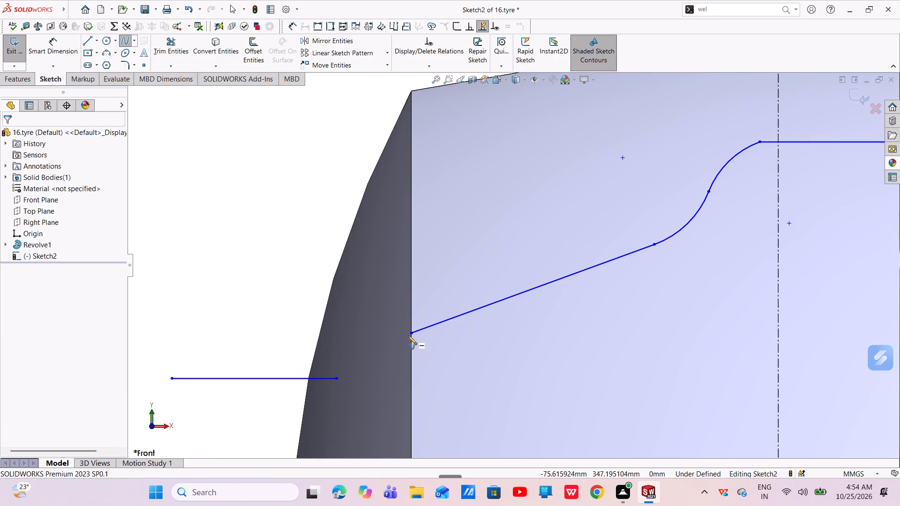
click(412, 334)
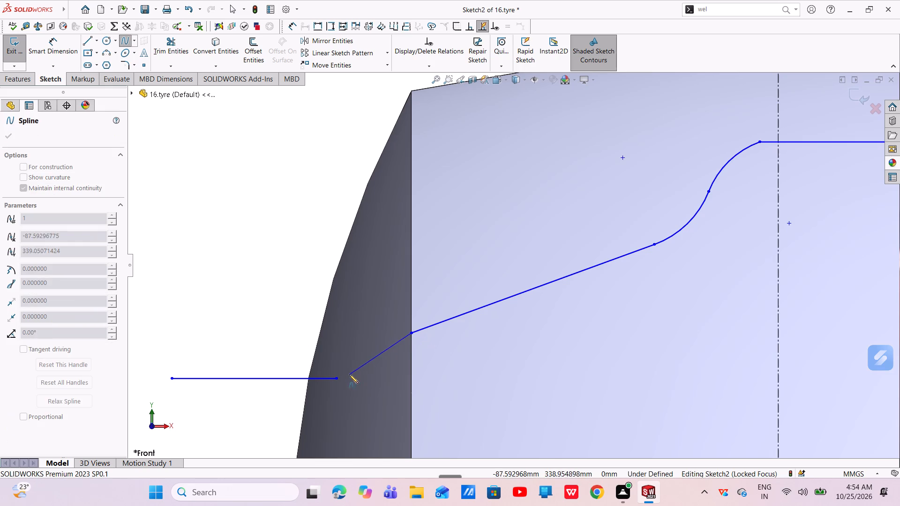
click(337, 379)
right_click(337, 379)
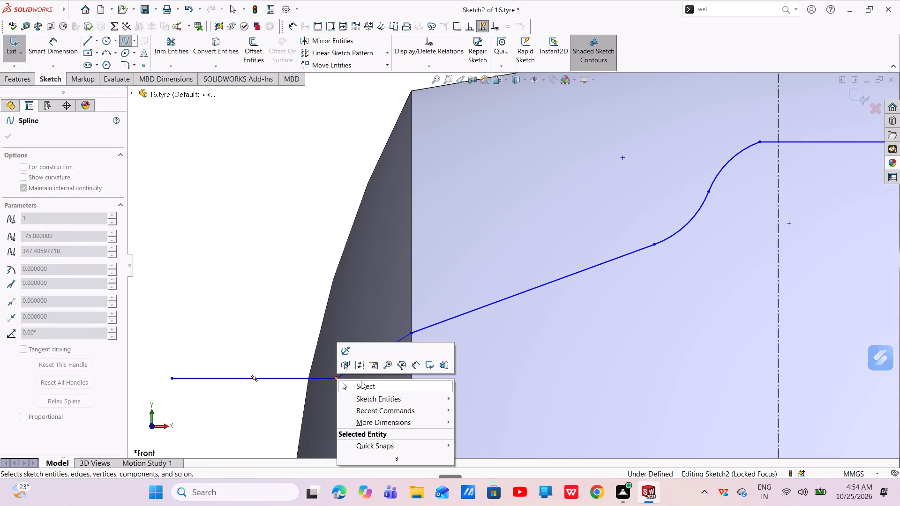
click(361, 381)
Add a Tangent relation between the spline and the rising line.
click(393, 344)
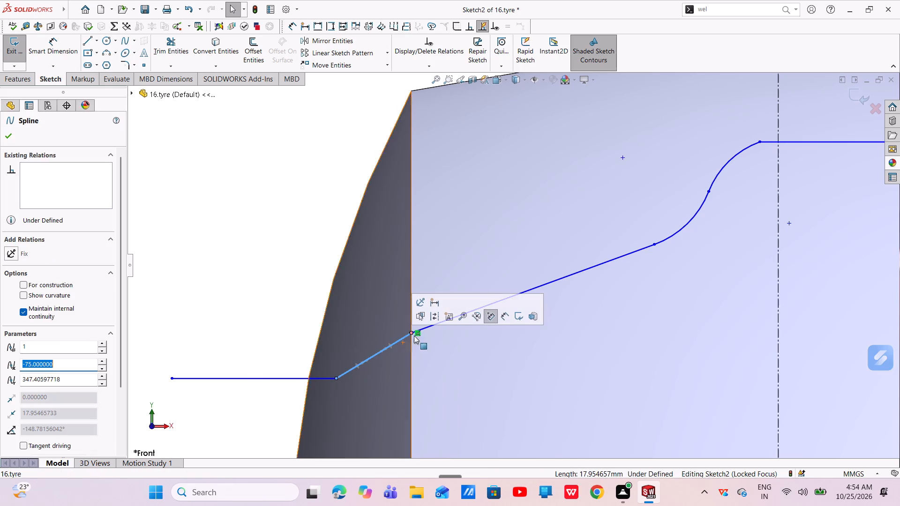
ctrl+click(429, 325)
click(467, 283)
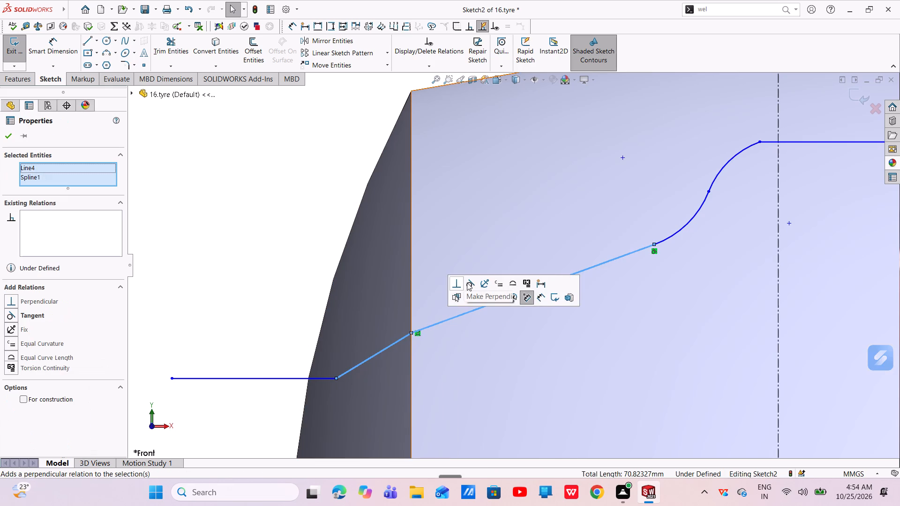
key(Escape)
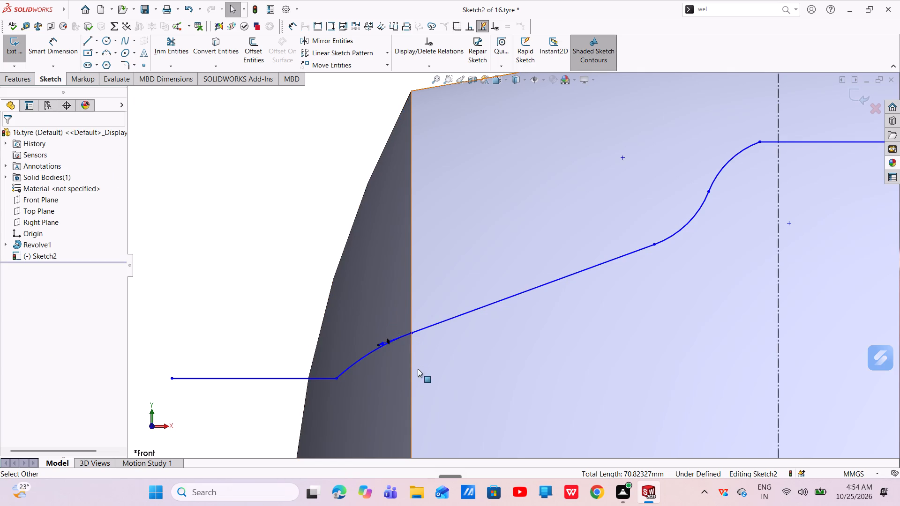
key(Escape)
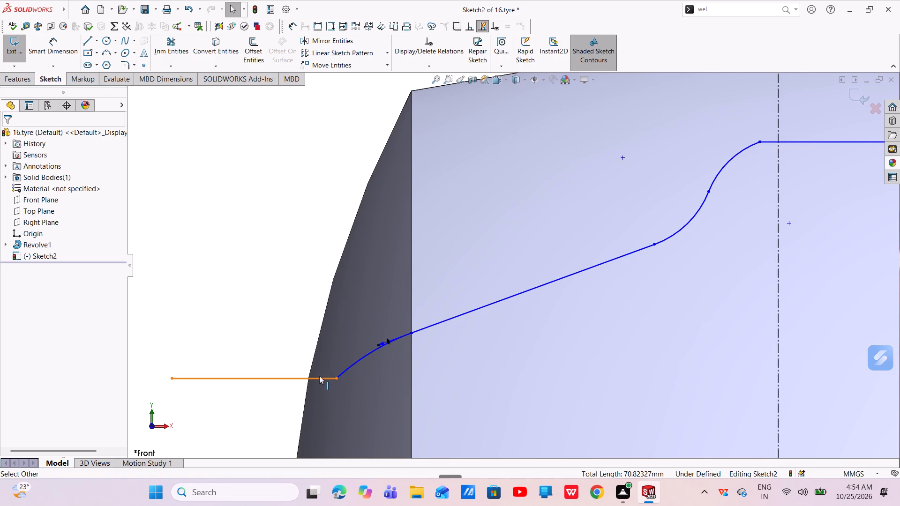
Add a Tangent relation between the lower horizontal line and the spline.
click(319, 375)
key(Escape)
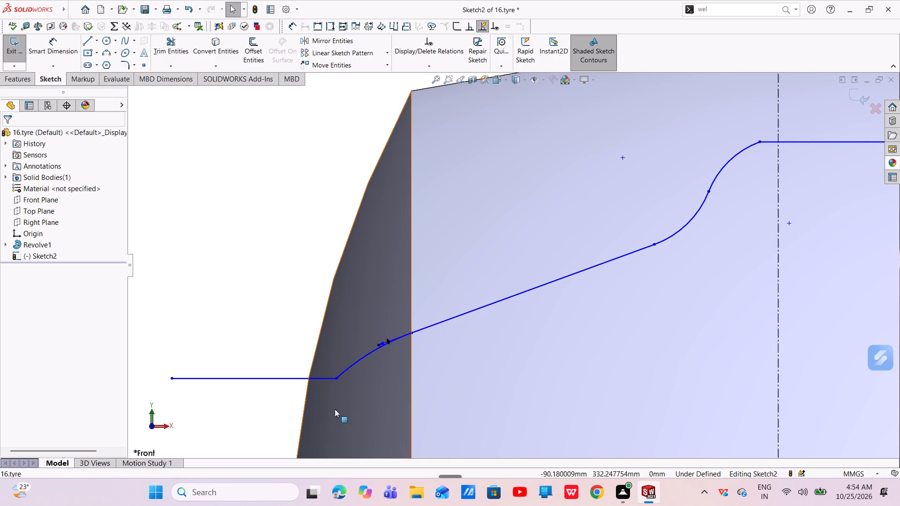
click(303, 378)
ctrl+click(356, 361)
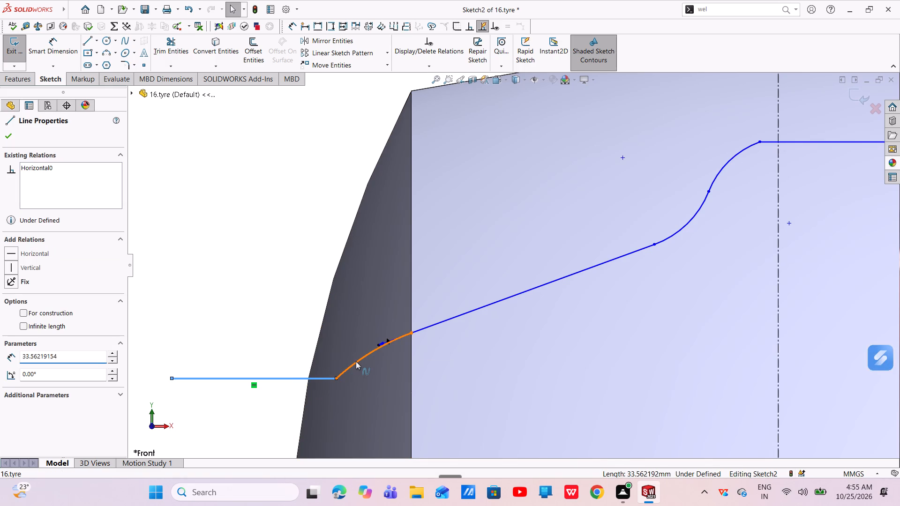
click(397, 320)
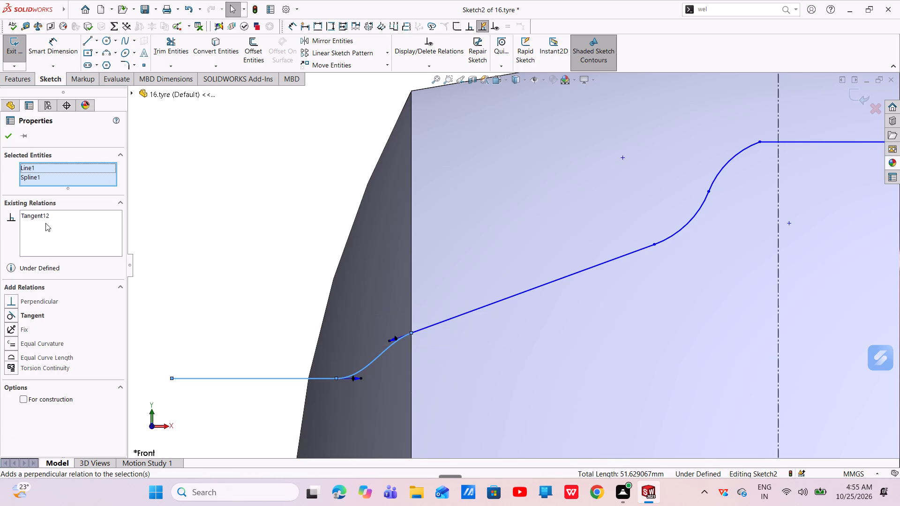
click(6, 137)
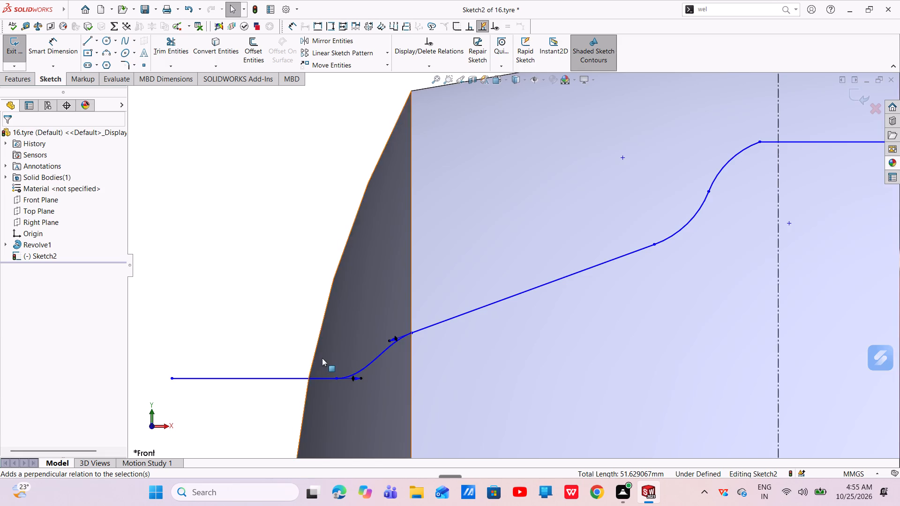
Dimension the upper arc of the S-bend with a radius of 10 mm.
scroll(347, 358, up, 4)
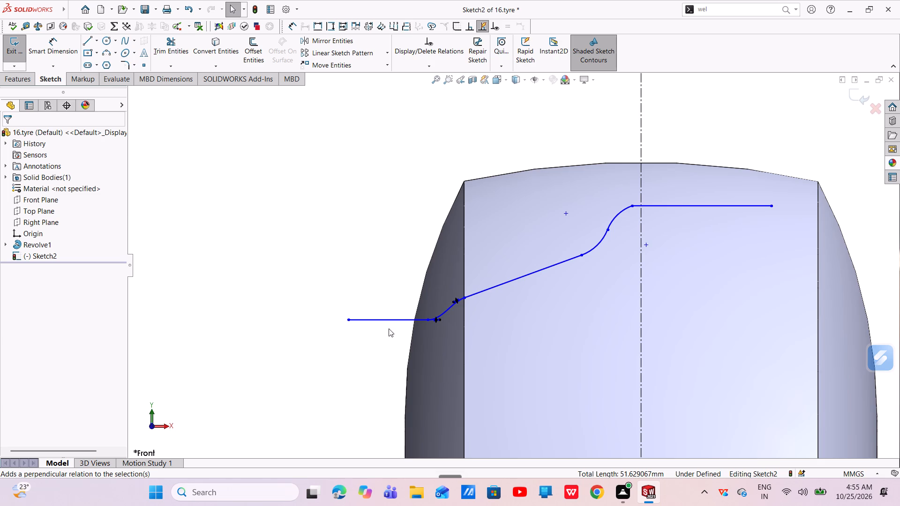
scroll(659, 203, down, 3)
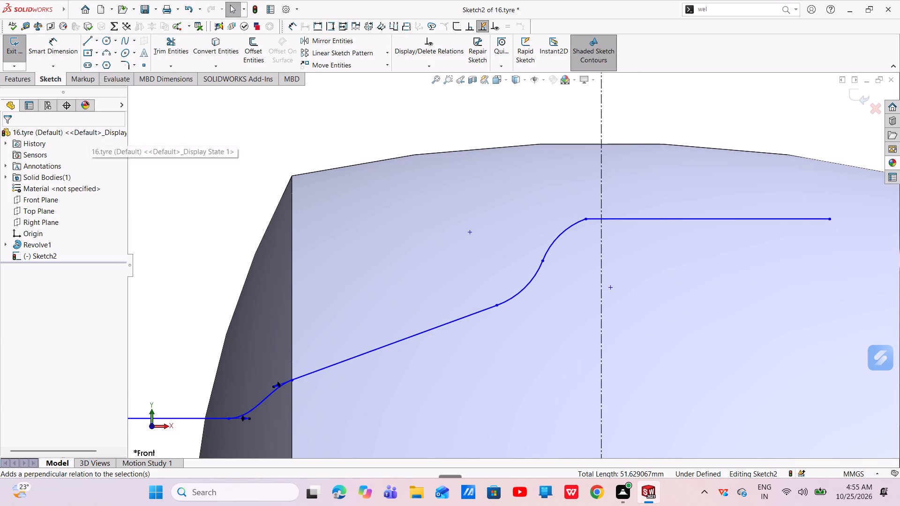
click(55, 55)
click(562, 234)
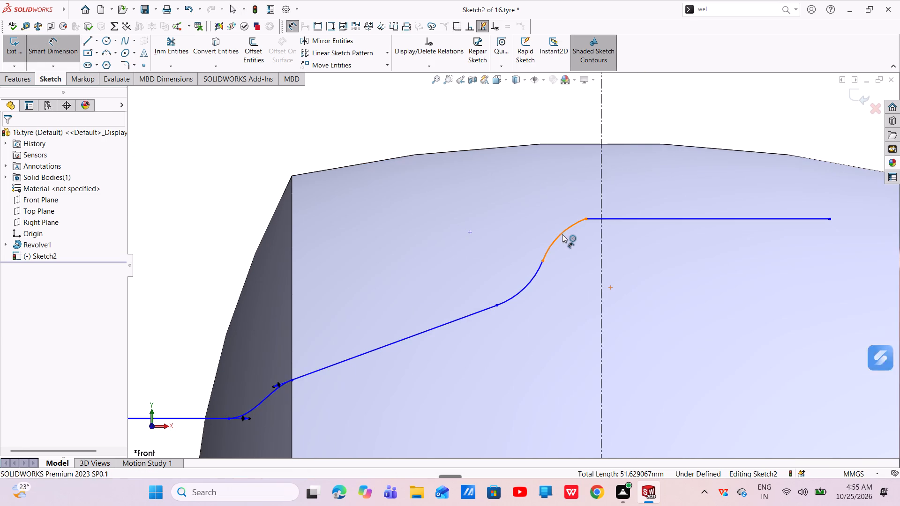
click(538, 227)
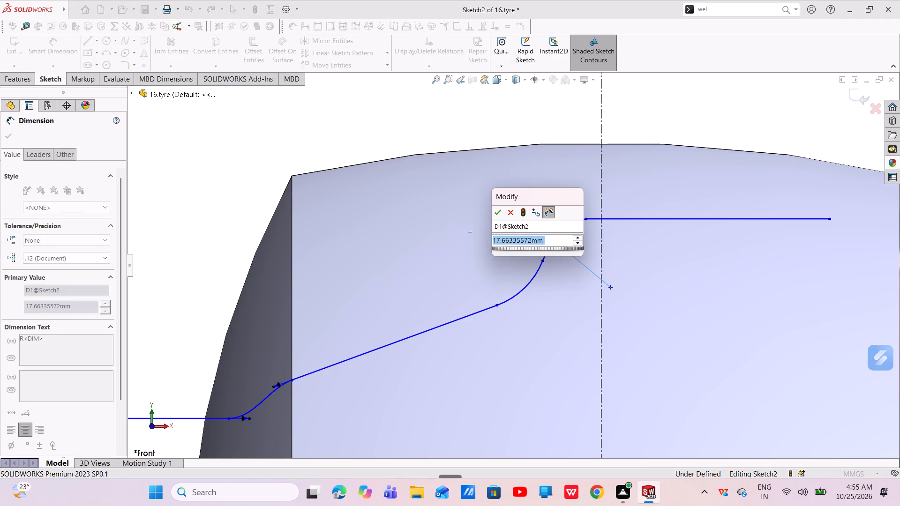
key(BackSpace)
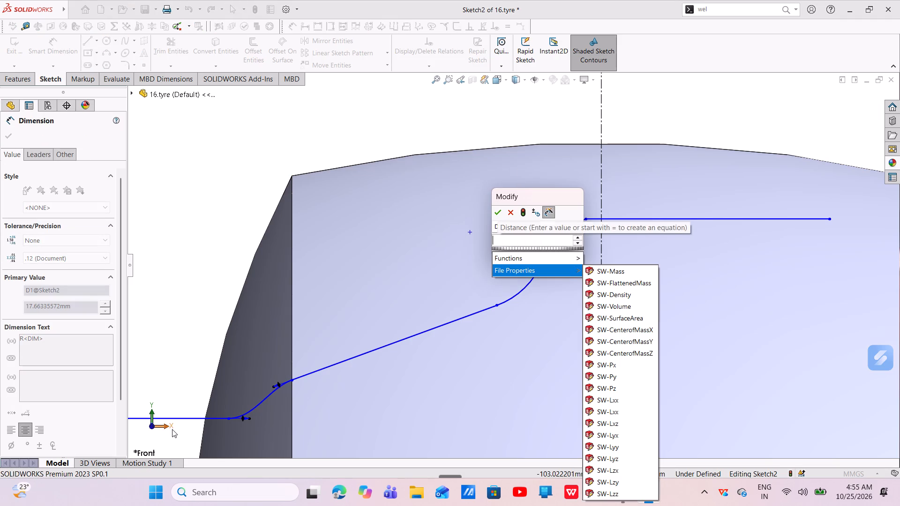
key(1)
key(0)
key(Return)
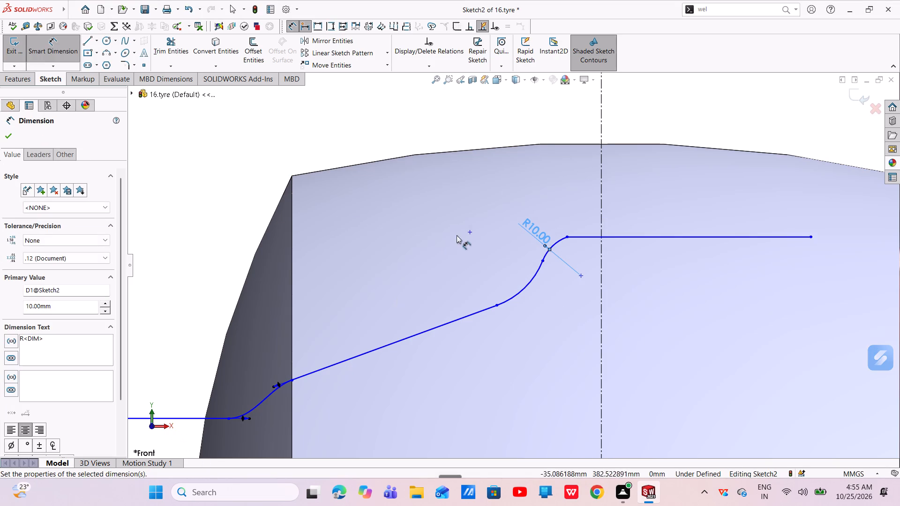
Dimension the lower arc of the S-bend with a radius of 10 mm.
click(525, 285)
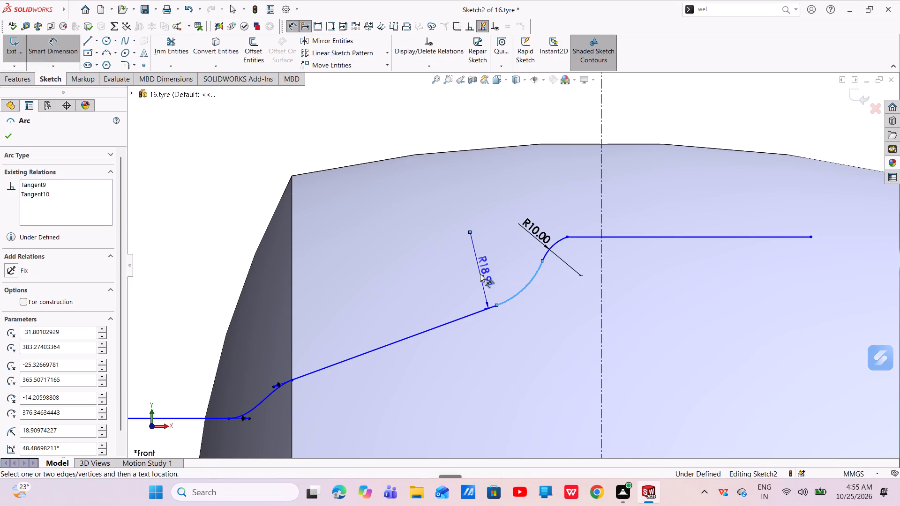
click(498, 273)
key(BackSpace)
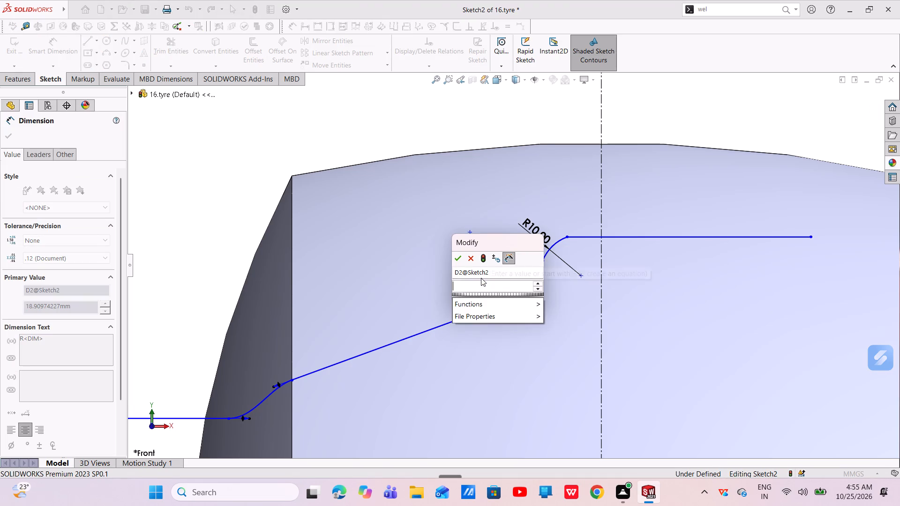
text(10)
key(Return)
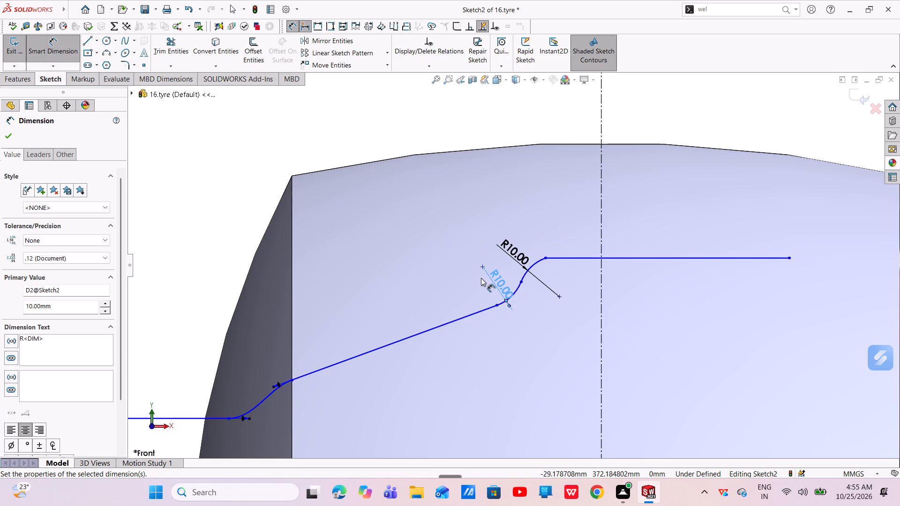
Dimension the horizontal distance from the upper horizontal line's inner end to the vertical centreline as 20 mm.
click(544, 259)
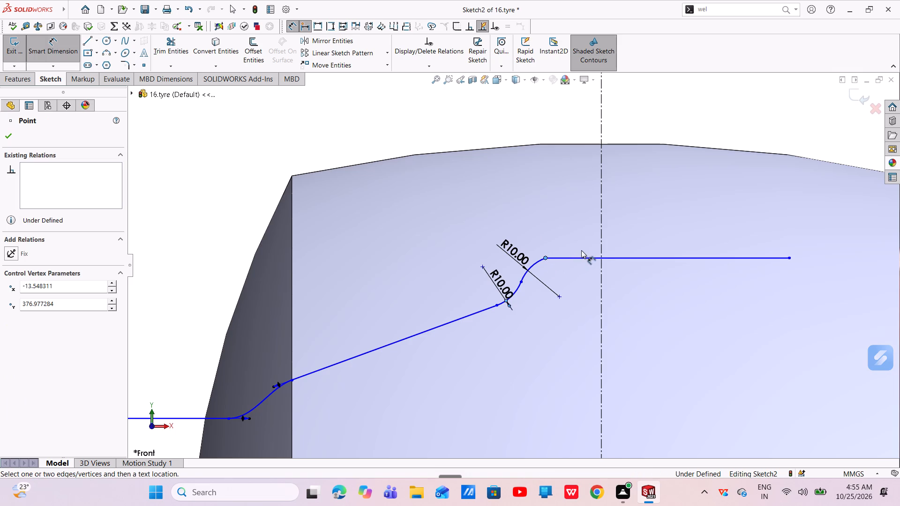
click(601, 244)
click(575, 231)
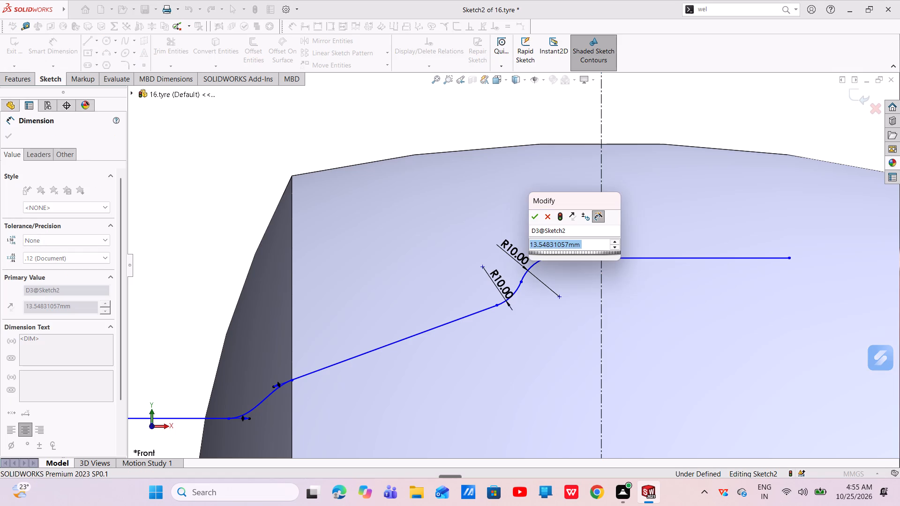
key(BackSpace)
text(20)
key(Return)
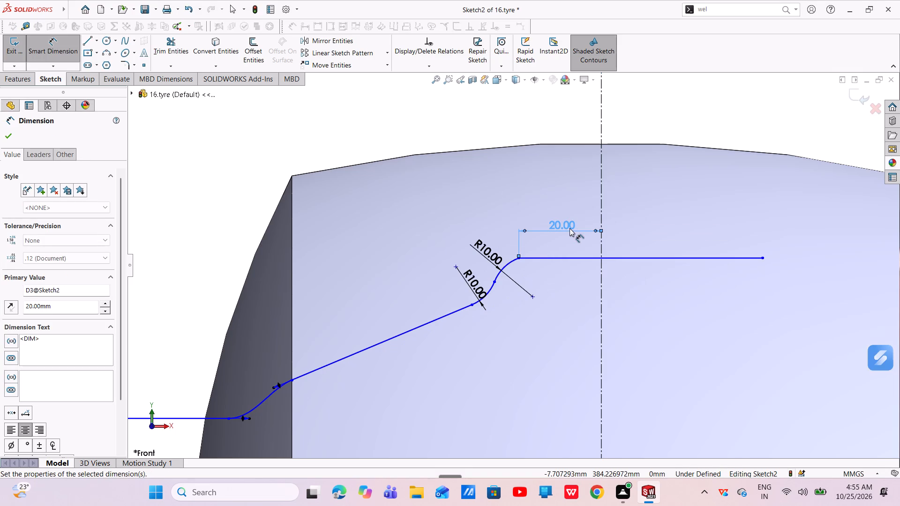
key(Escape)
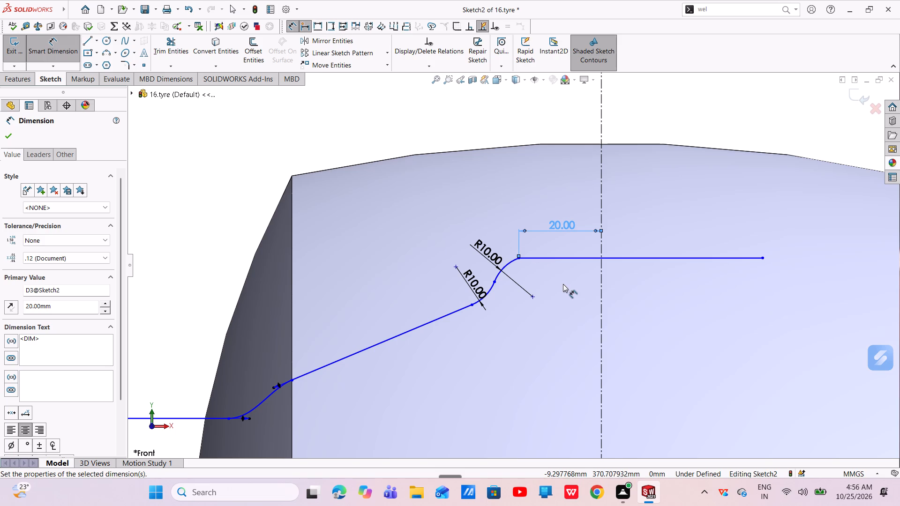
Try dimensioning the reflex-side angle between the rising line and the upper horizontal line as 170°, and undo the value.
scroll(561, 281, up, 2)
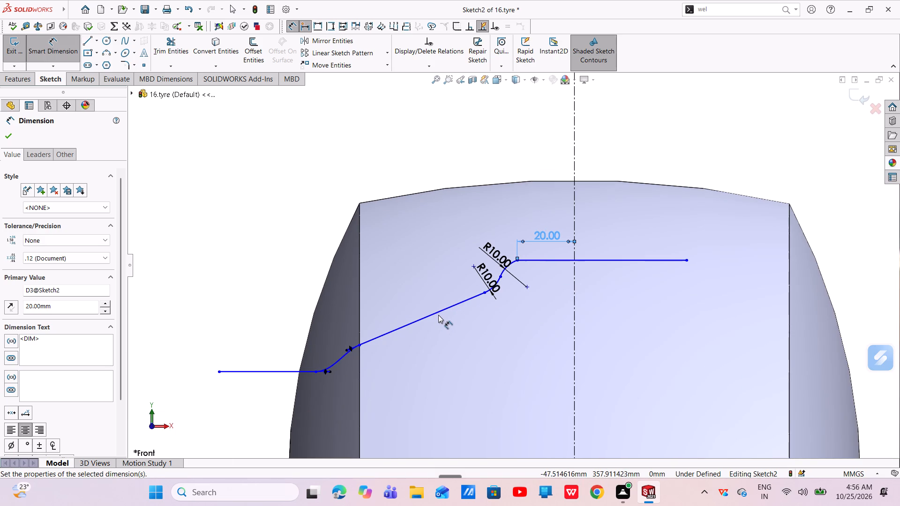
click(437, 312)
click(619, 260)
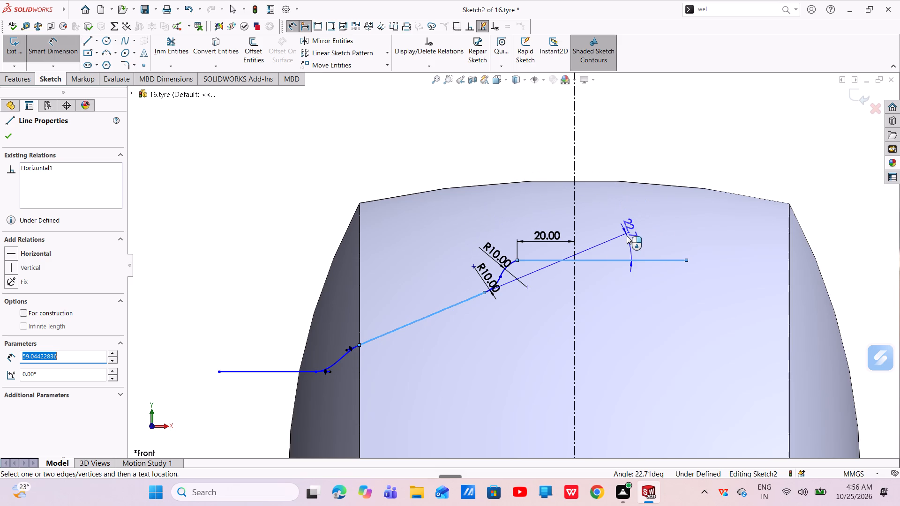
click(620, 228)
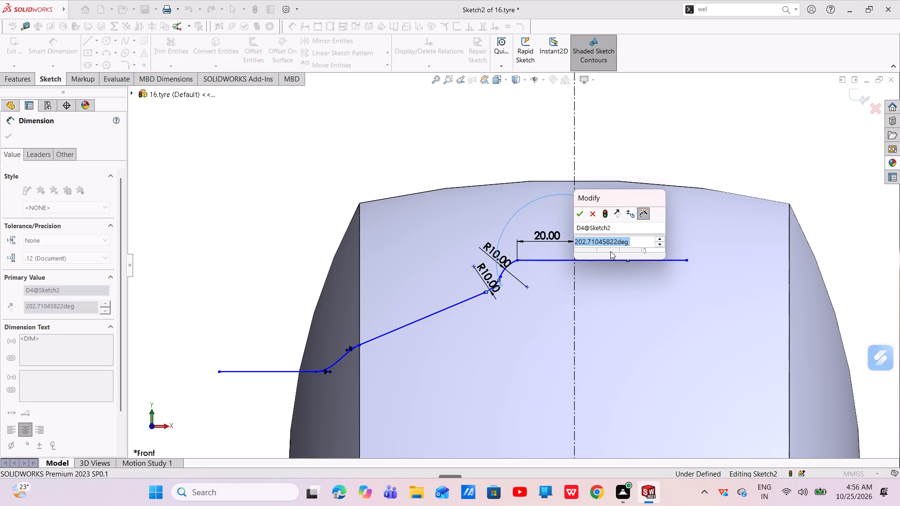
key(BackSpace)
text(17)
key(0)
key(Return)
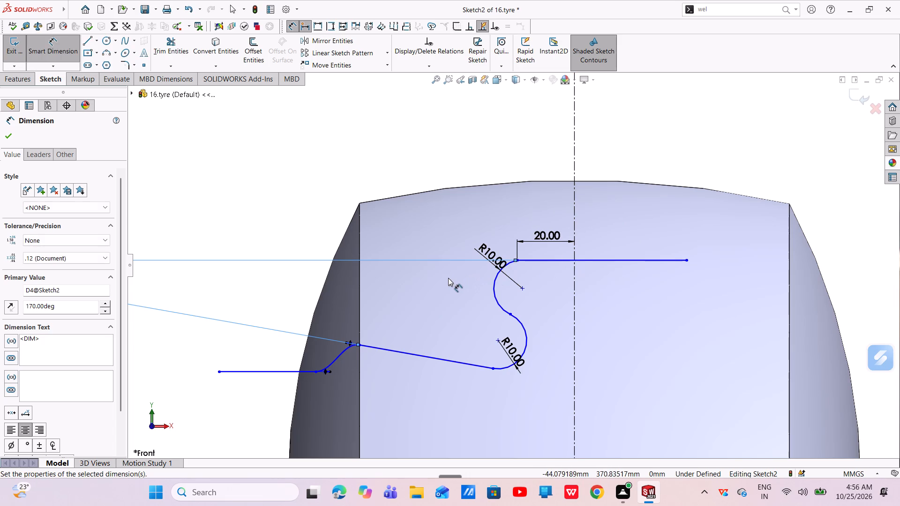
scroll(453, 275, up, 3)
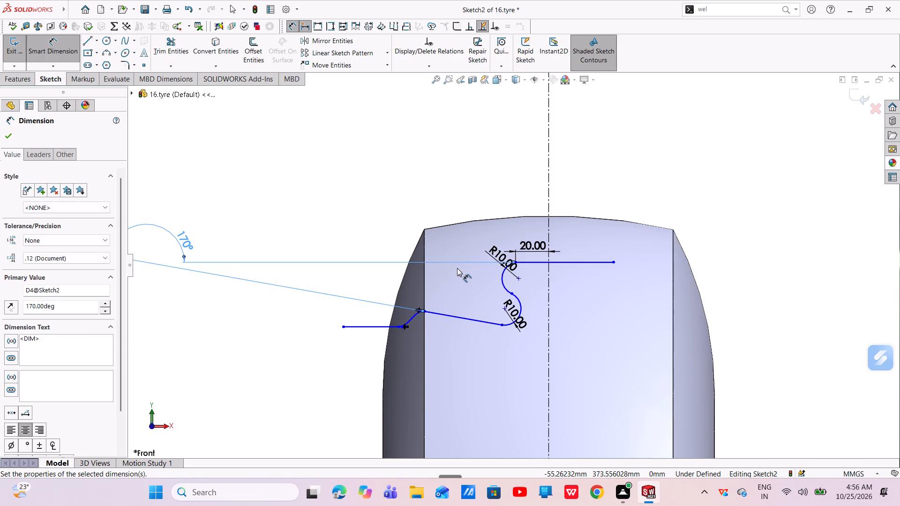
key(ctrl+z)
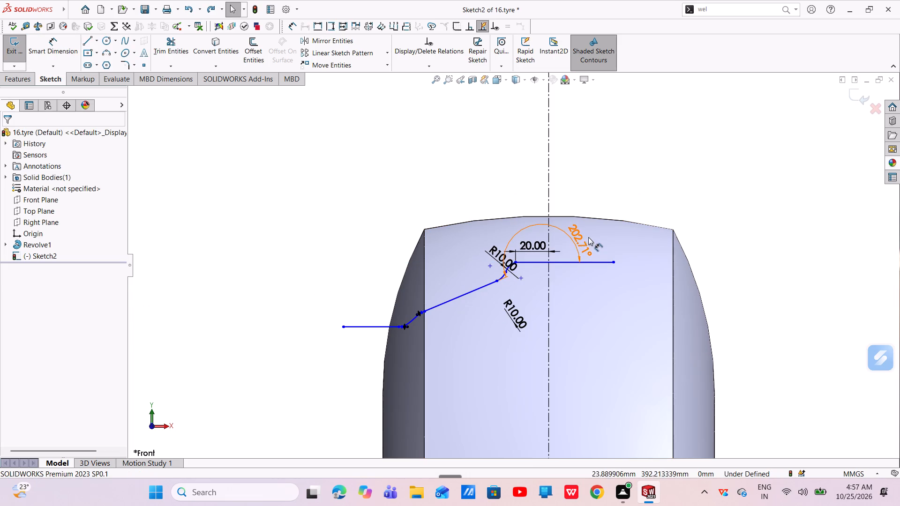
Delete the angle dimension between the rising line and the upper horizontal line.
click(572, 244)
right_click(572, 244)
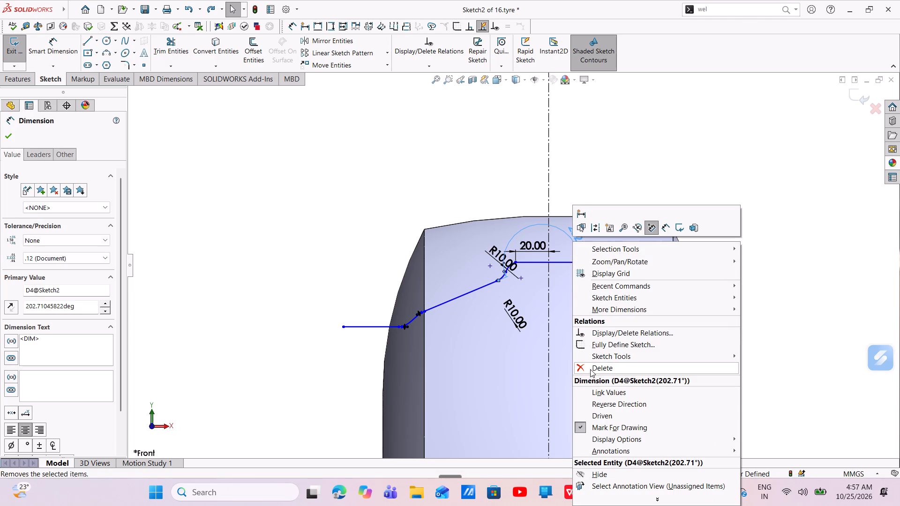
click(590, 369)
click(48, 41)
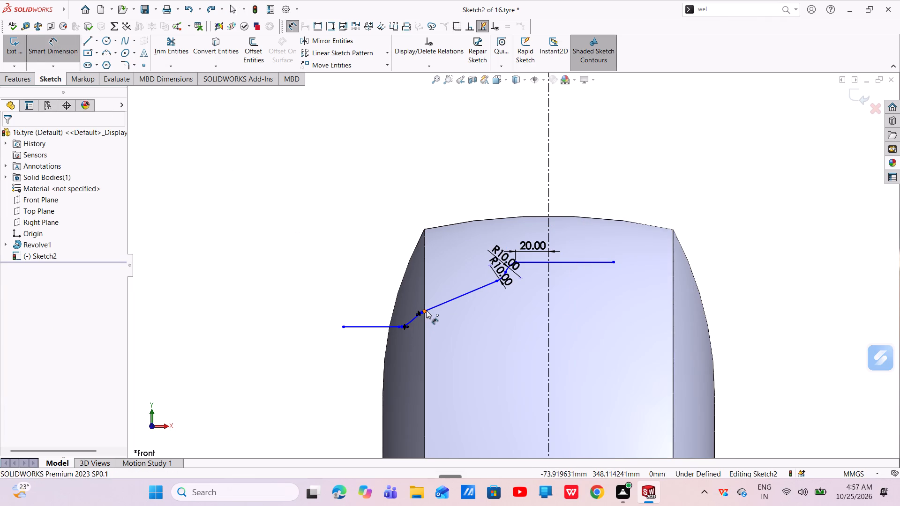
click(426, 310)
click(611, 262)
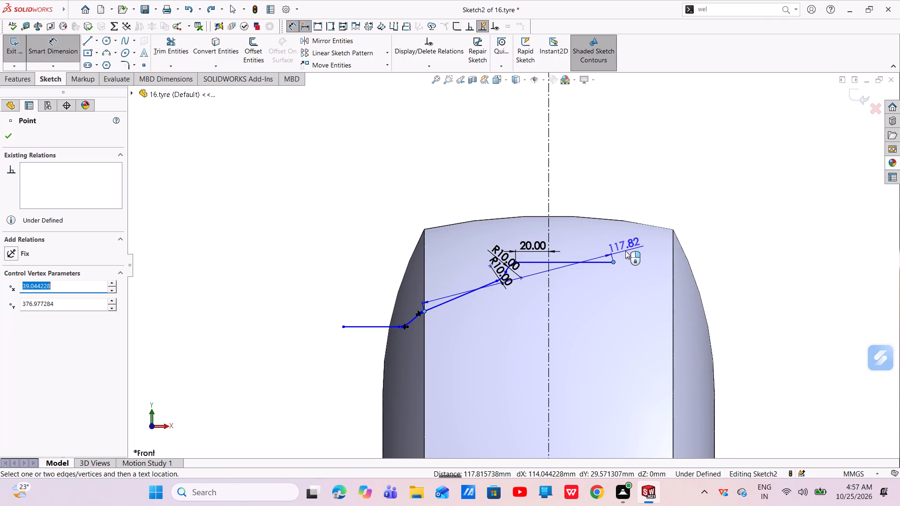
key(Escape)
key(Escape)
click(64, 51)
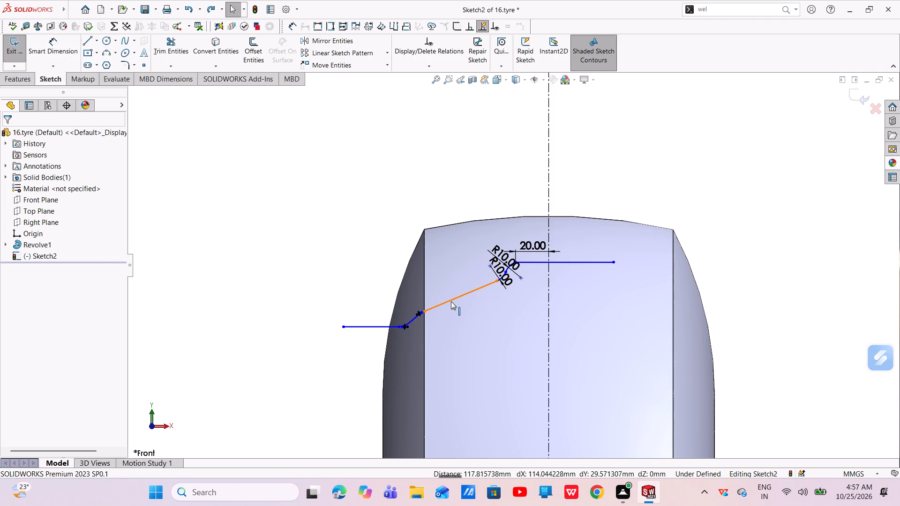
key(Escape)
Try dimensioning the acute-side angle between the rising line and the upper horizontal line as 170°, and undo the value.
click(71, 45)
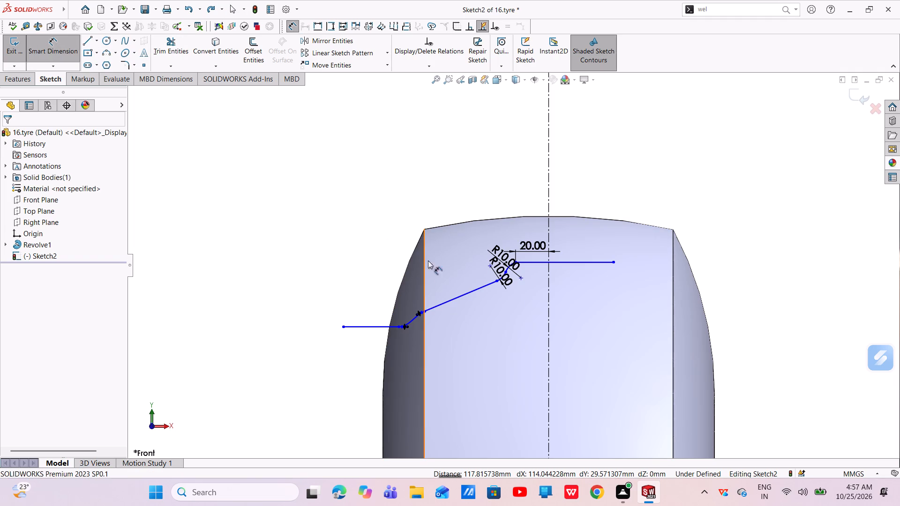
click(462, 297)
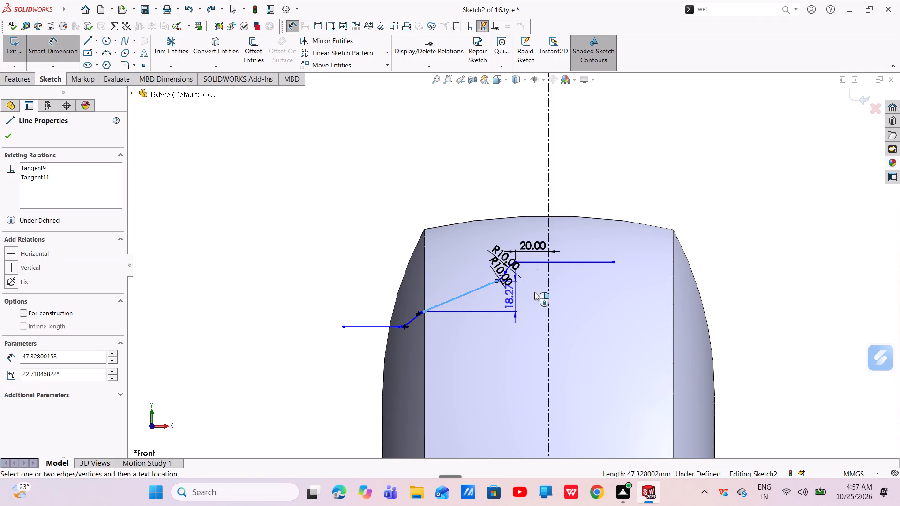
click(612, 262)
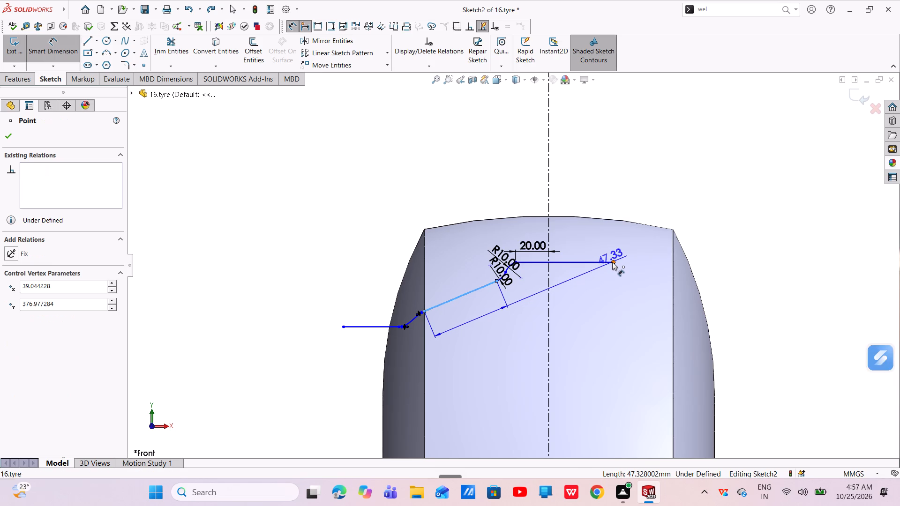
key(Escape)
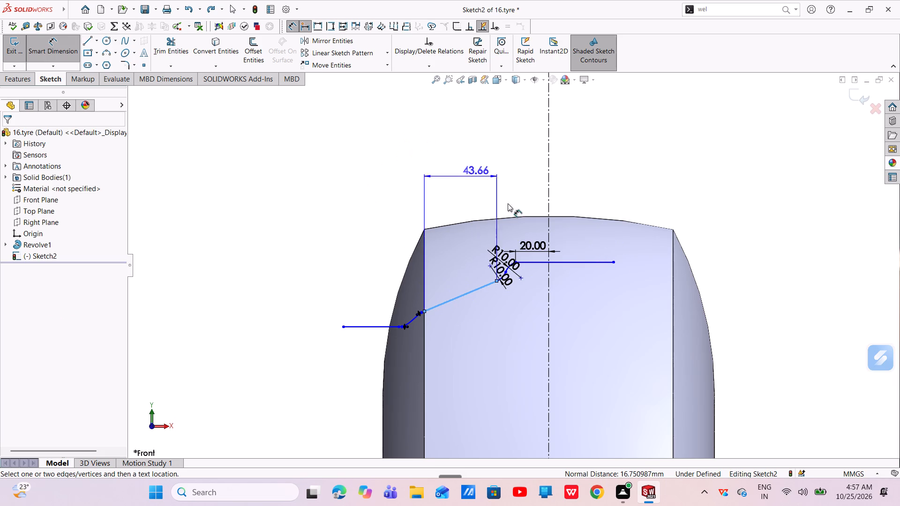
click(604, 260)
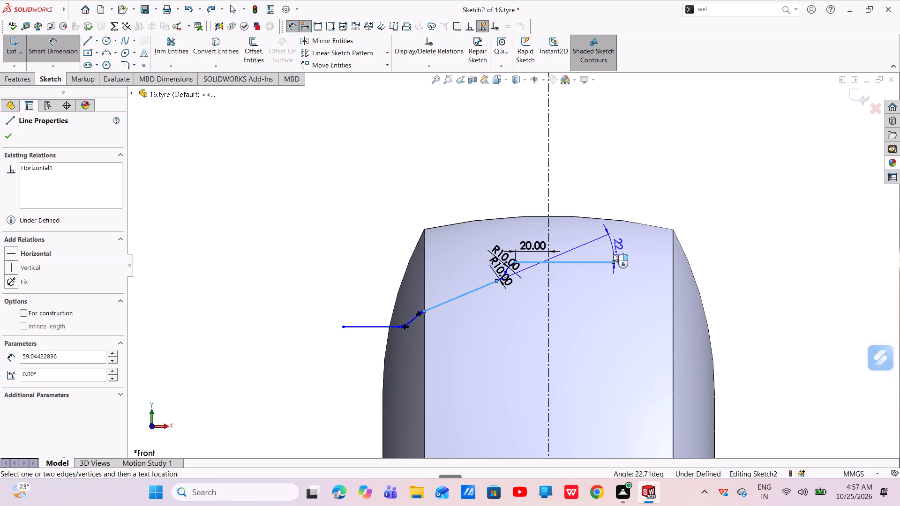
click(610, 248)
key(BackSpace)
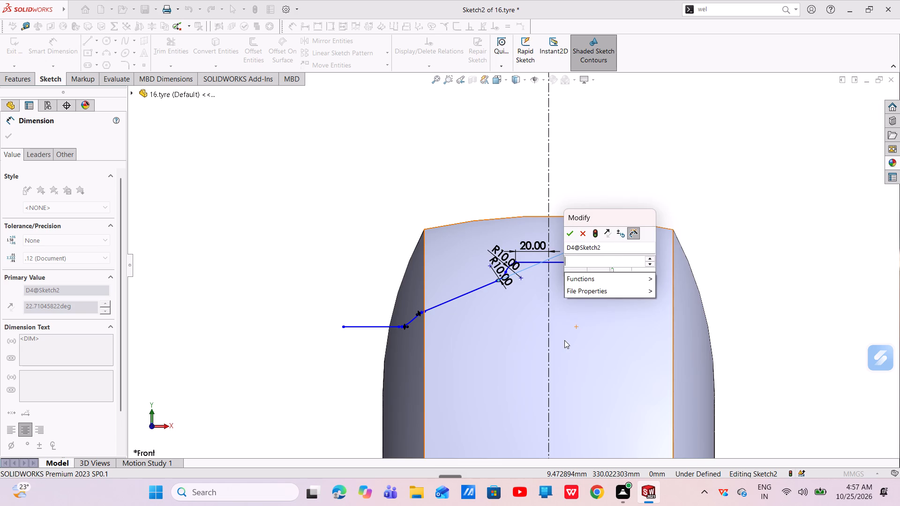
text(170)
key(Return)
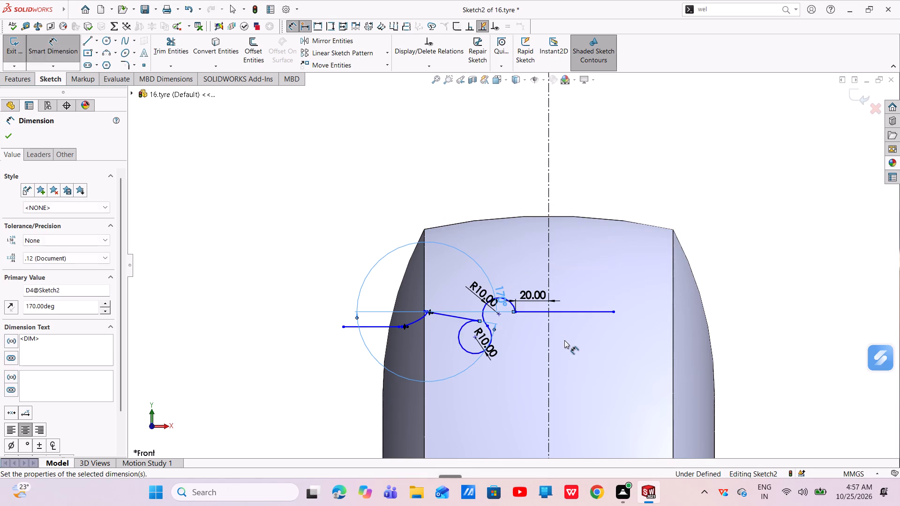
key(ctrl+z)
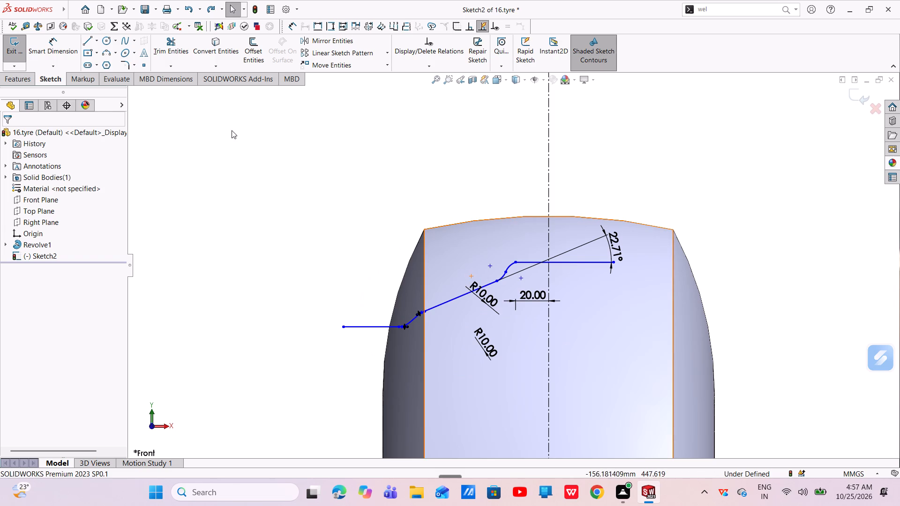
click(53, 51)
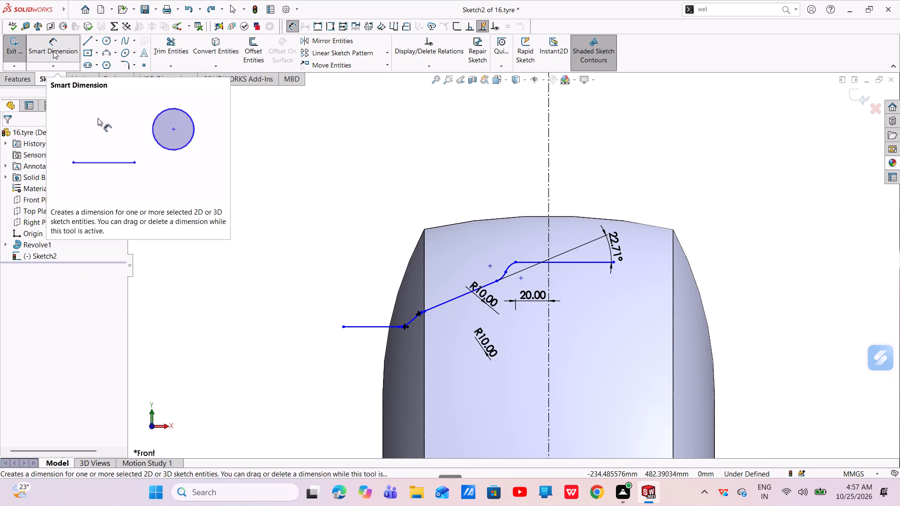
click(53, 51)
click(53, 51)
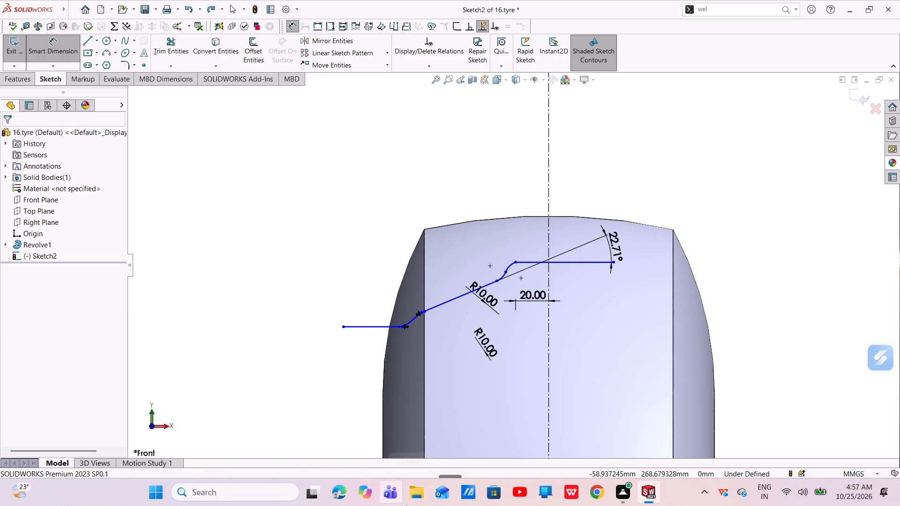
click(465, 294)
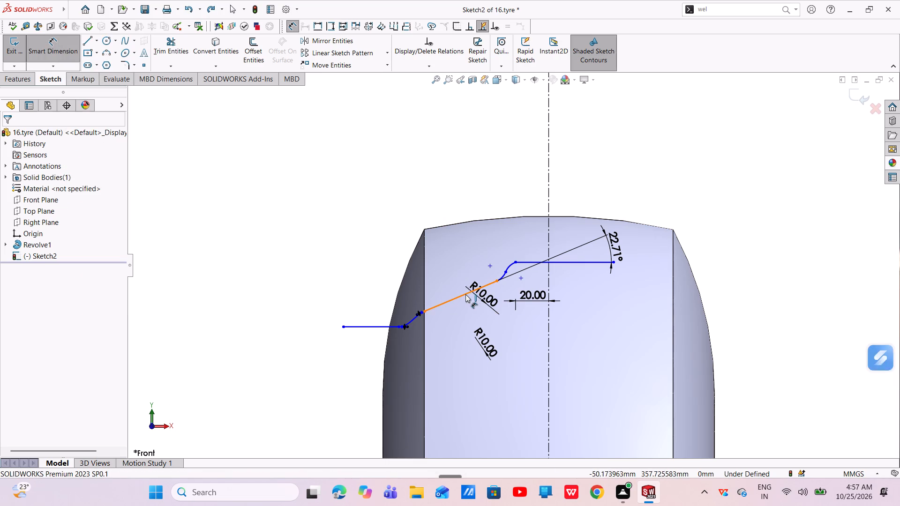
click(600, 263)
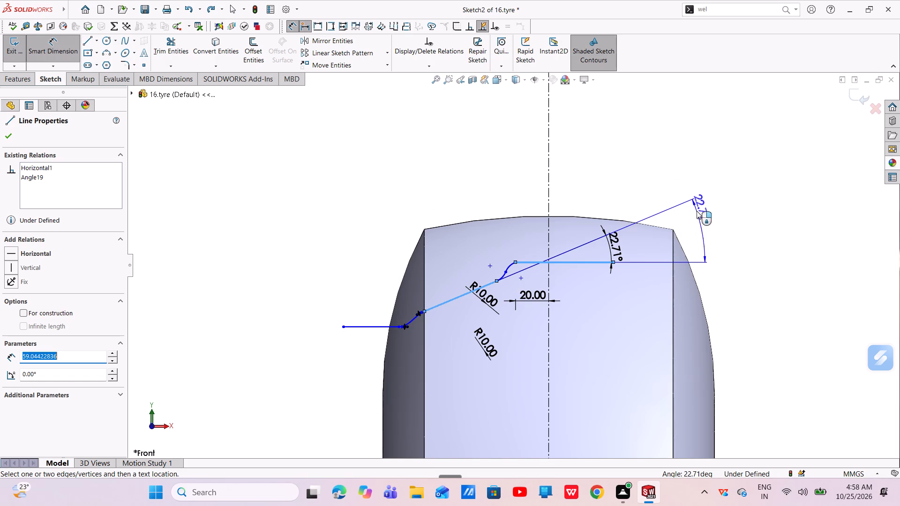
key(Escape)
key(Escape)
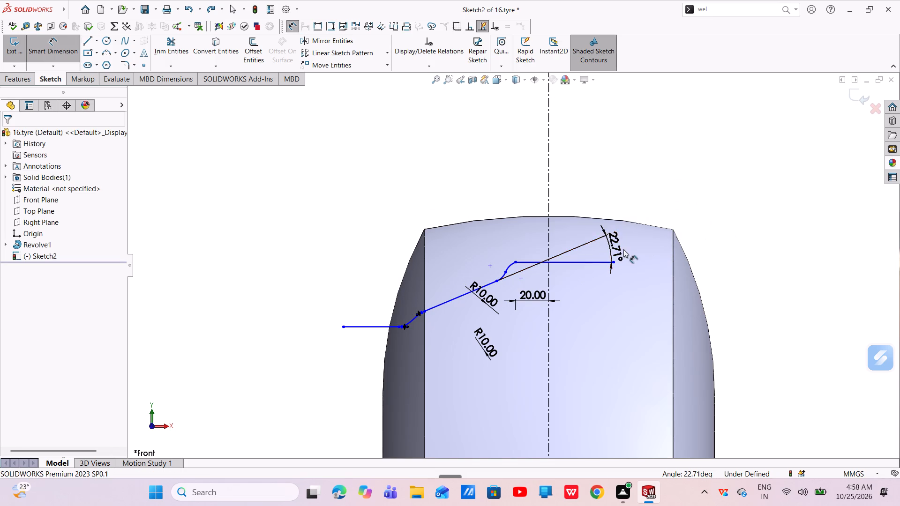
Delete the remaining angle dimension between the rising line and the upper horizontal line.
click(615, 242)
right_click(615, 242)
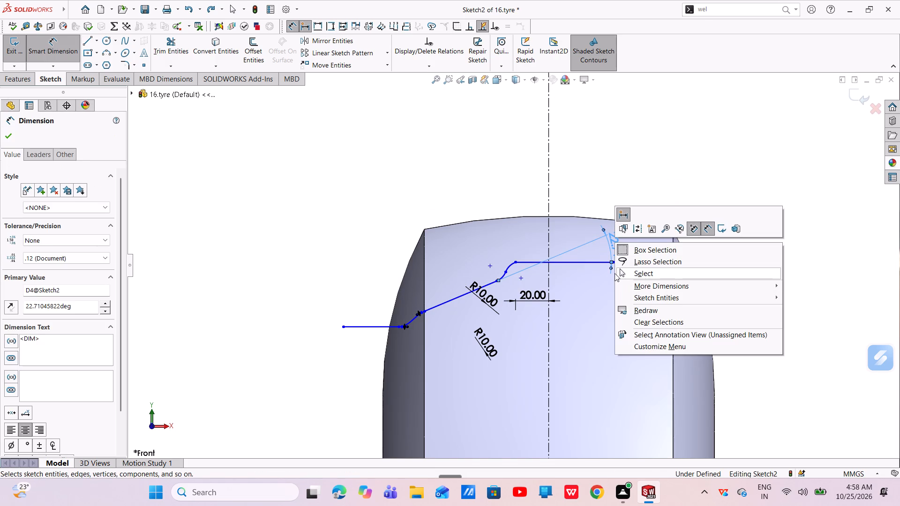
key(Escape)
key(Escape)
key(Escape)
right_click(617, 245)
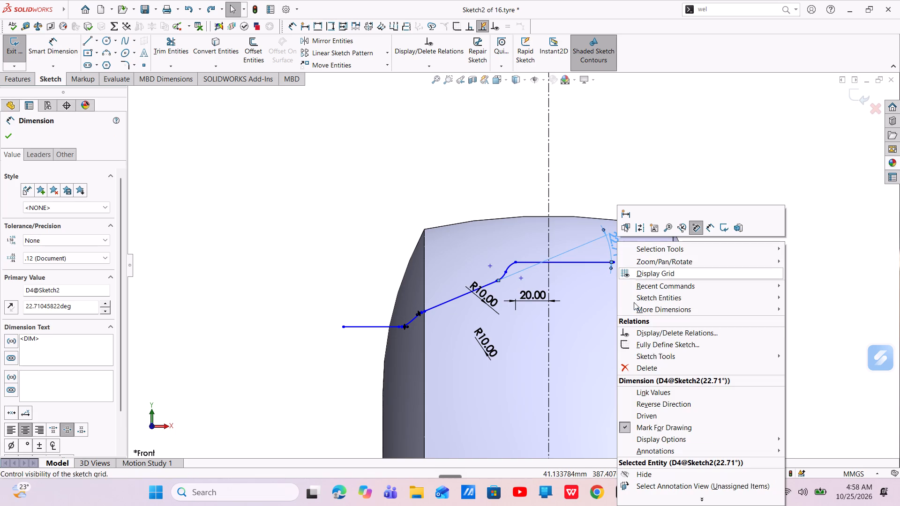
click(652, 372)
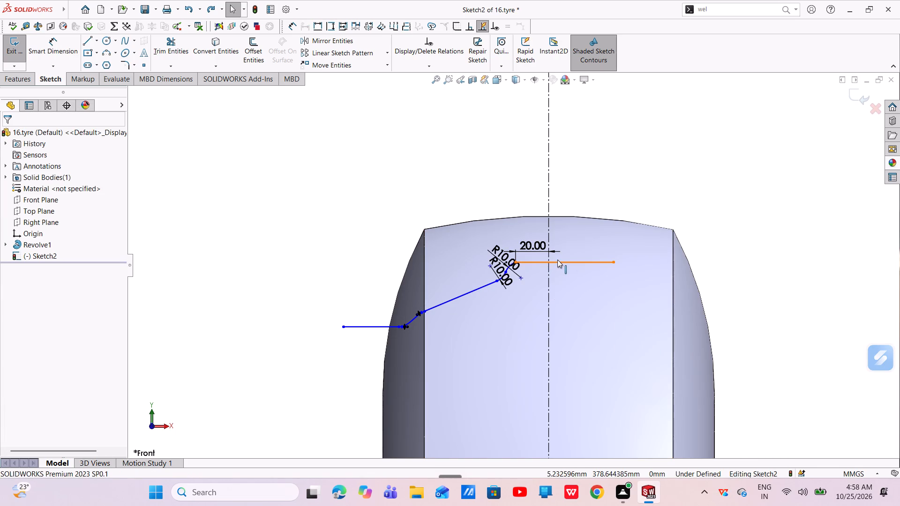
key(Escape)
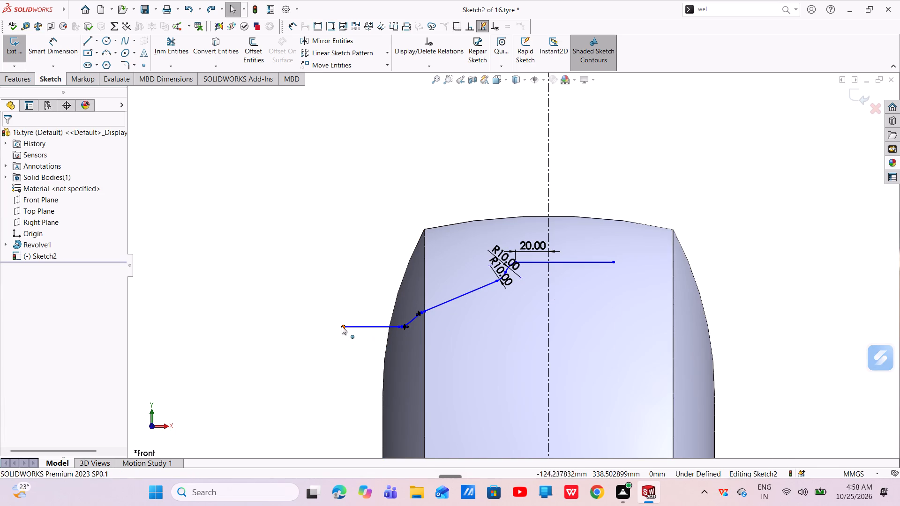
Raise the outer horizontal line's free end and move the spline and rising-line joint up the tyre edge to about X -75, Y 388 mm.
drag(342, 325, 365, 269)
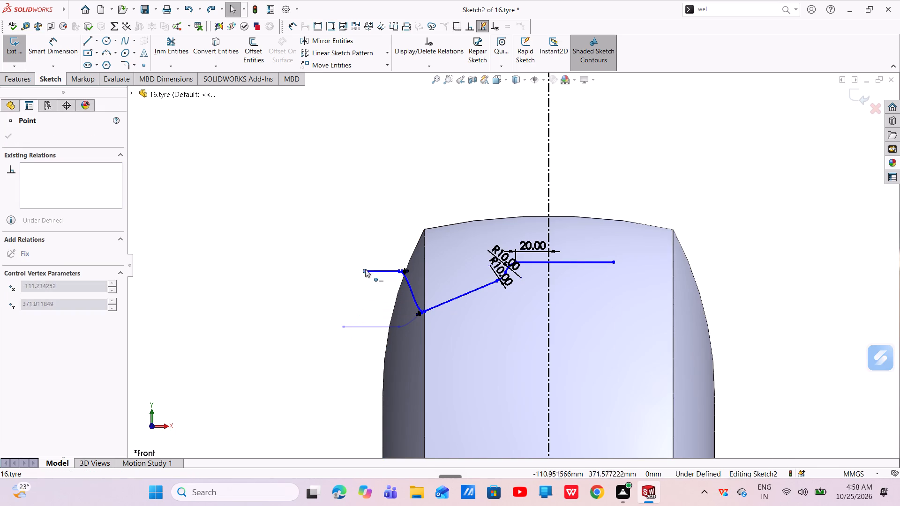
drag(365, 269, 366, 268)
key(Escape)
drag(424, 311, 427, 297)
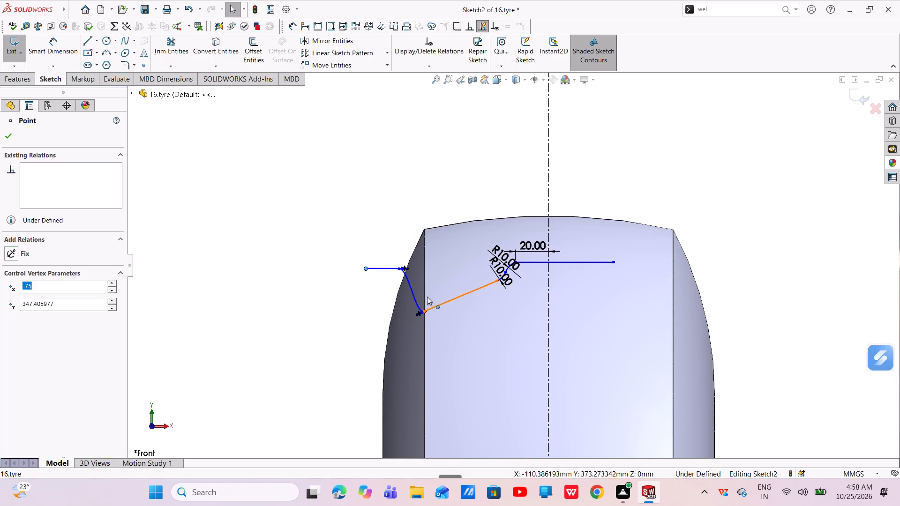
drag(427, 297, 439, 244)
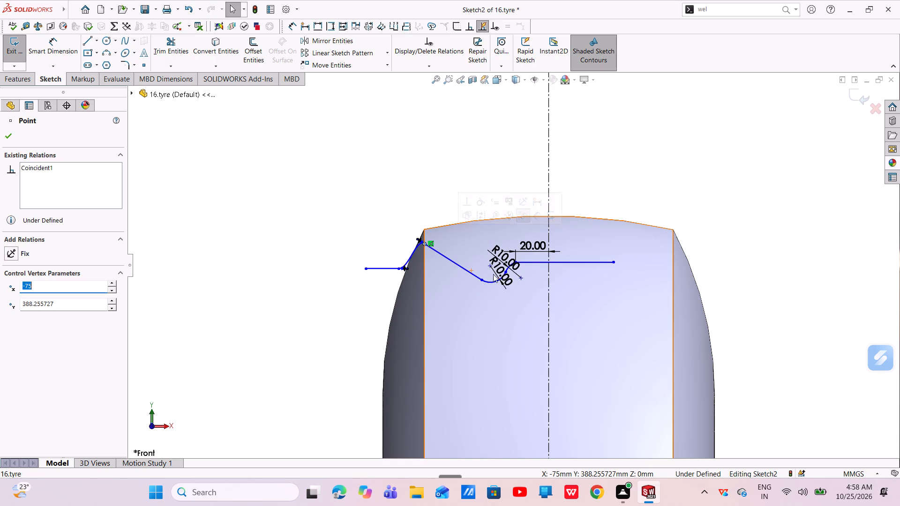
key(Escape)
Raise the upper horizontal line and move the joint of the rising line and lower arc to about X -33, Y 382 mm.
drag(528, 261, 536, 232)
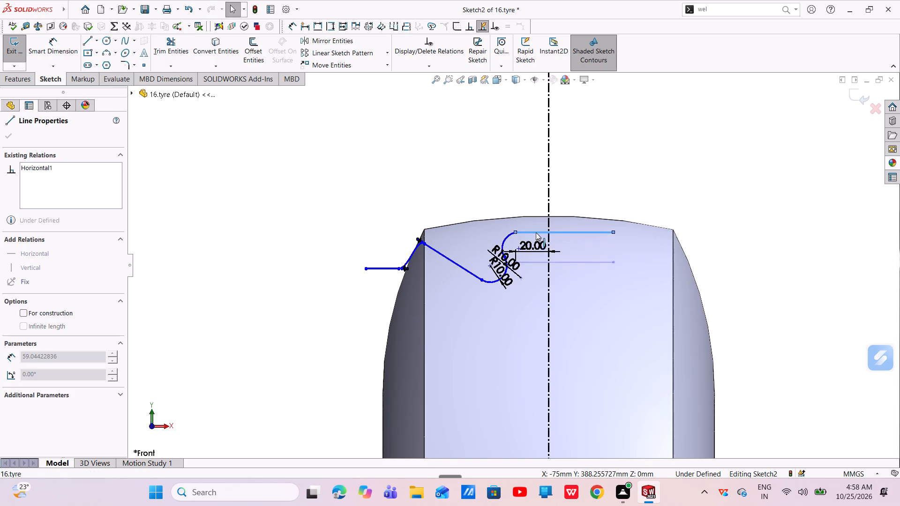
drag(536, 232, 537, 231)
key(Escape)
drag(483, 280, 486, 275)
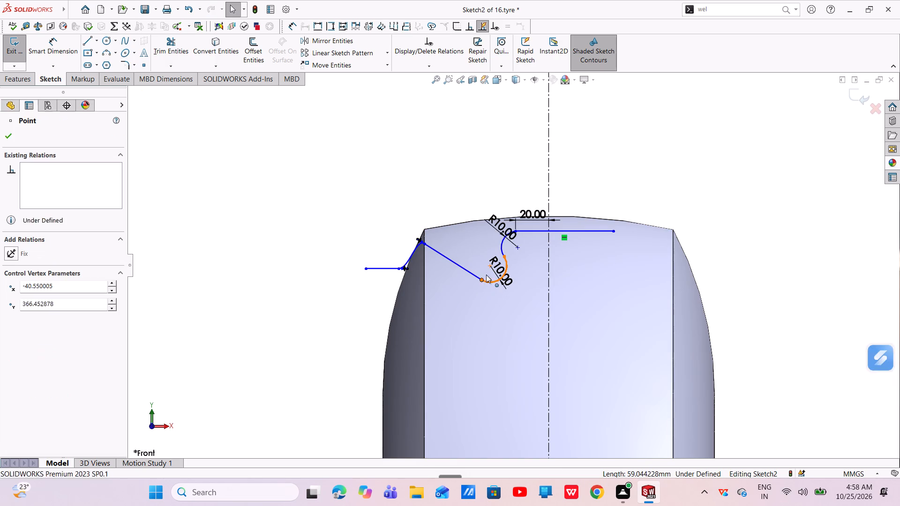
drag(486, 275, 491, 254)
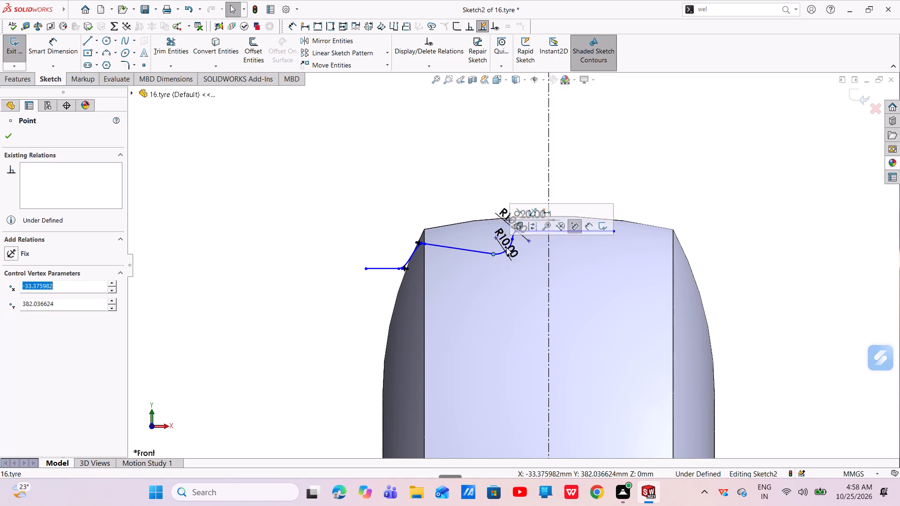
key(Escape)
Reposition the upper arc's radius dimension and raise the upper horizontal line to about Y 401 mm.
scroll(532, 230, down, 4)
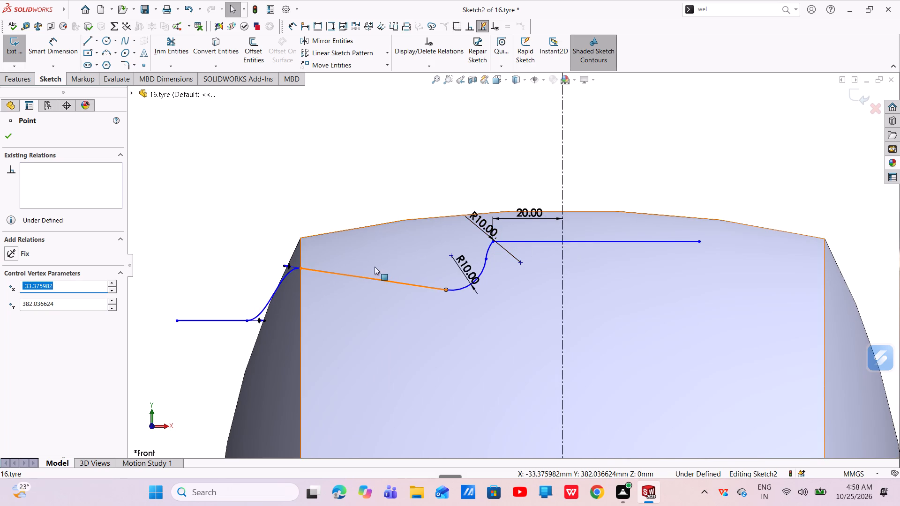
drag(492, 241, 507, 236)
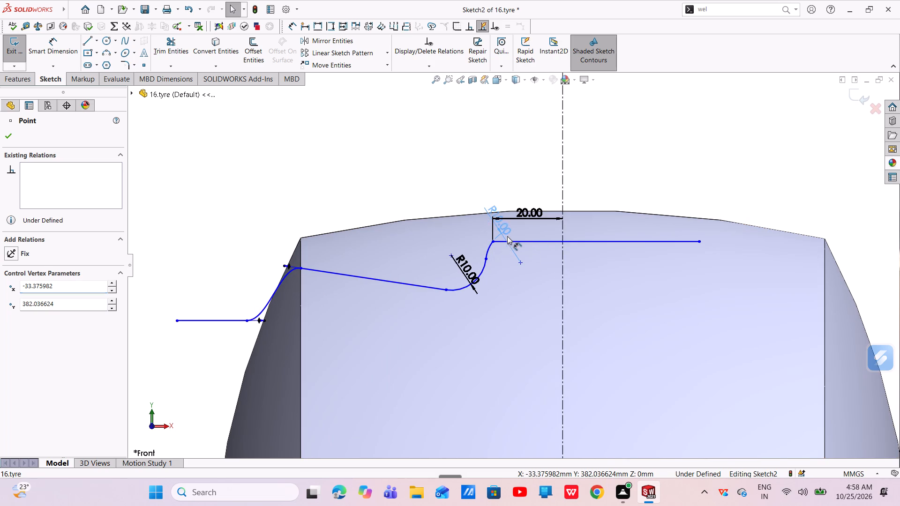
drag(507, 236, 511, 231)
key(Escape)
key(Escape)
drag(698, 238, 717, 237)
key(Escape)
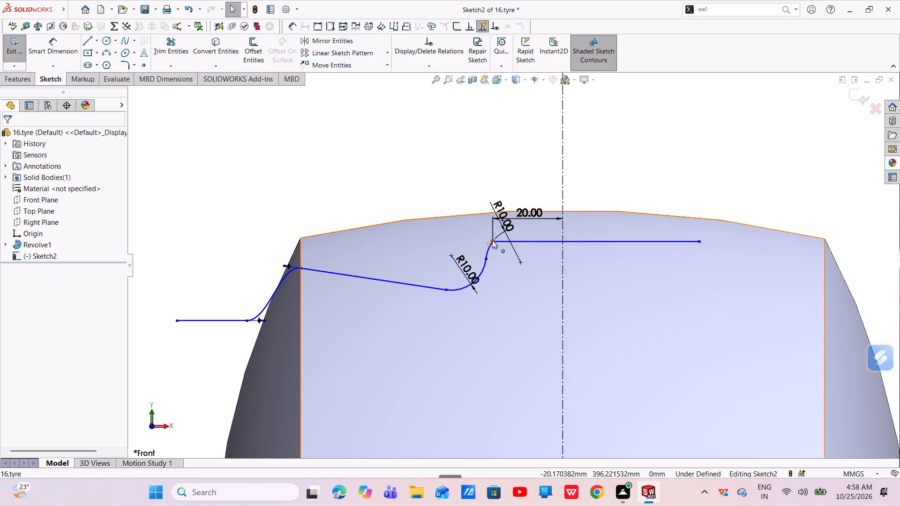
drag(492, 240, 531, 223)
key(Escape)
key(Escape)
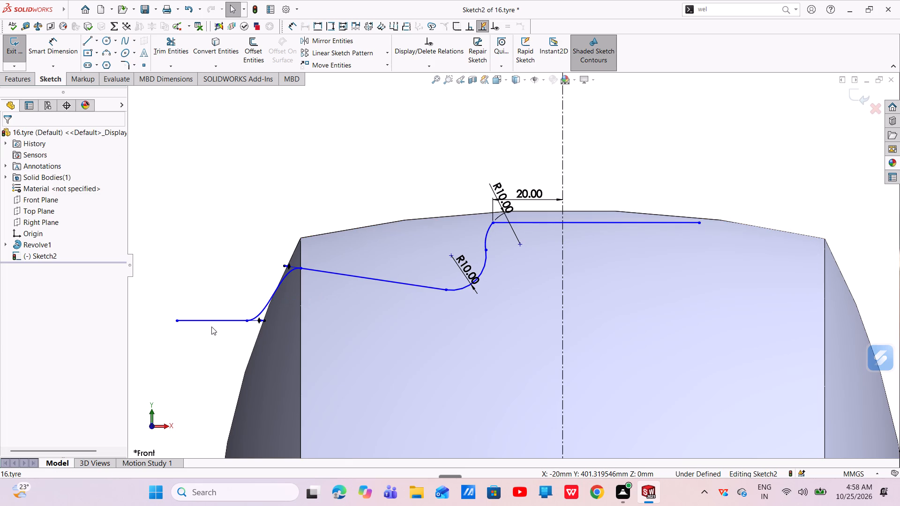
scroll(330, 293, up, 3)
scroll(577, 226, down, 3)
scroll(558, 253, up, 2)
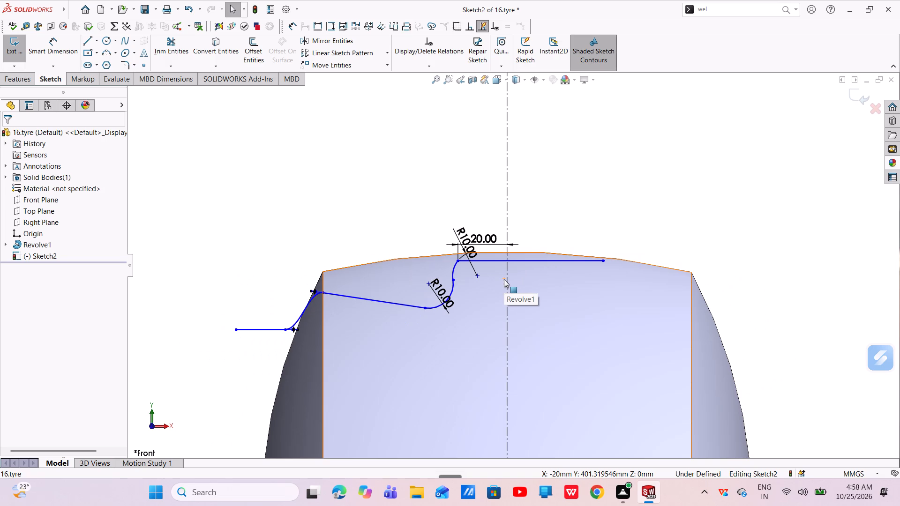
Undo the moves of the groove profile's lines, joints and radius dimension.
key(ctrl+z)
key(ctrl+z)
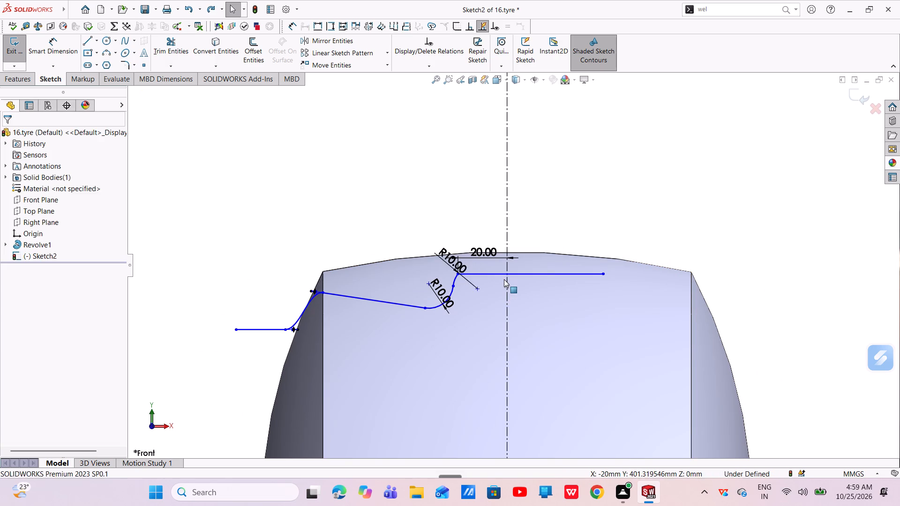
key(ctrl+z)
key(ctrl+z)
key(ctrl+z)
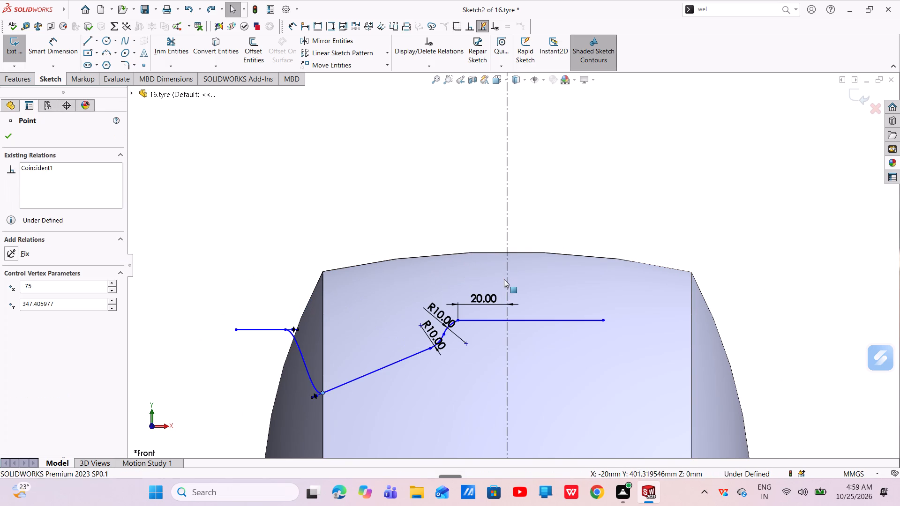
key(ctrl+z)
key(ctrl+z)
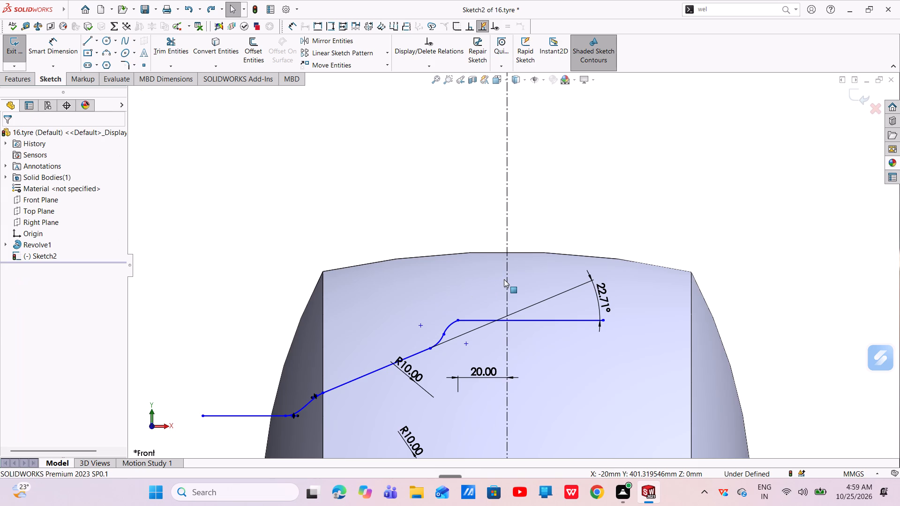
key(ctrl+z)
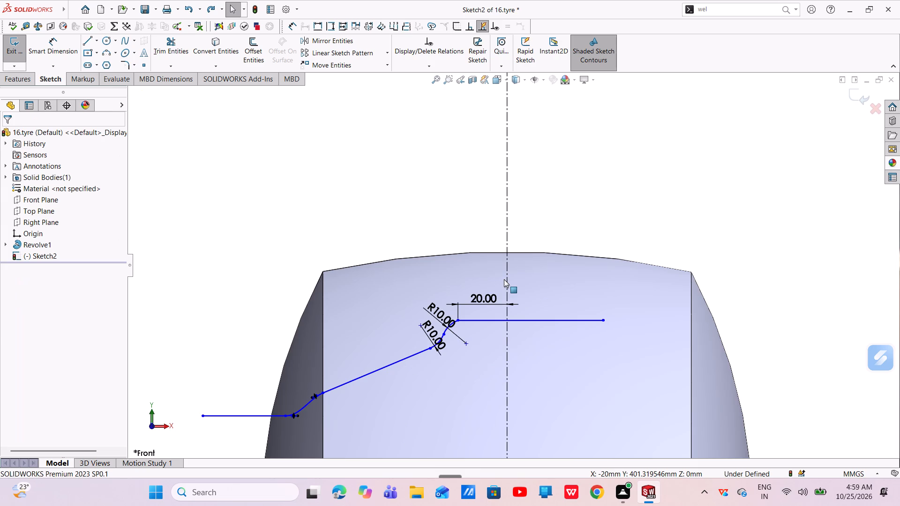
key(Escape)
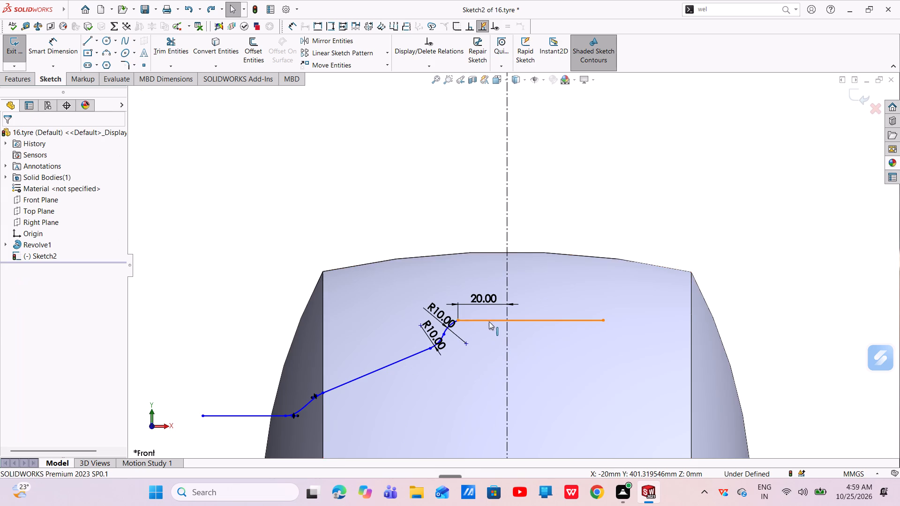
Dimension the obtuse angle between the rising line and the upper horizontal line as 170°.
scroll(489, 320, down, 5)
key(Escape)
scroll(445, 327, up, 6)
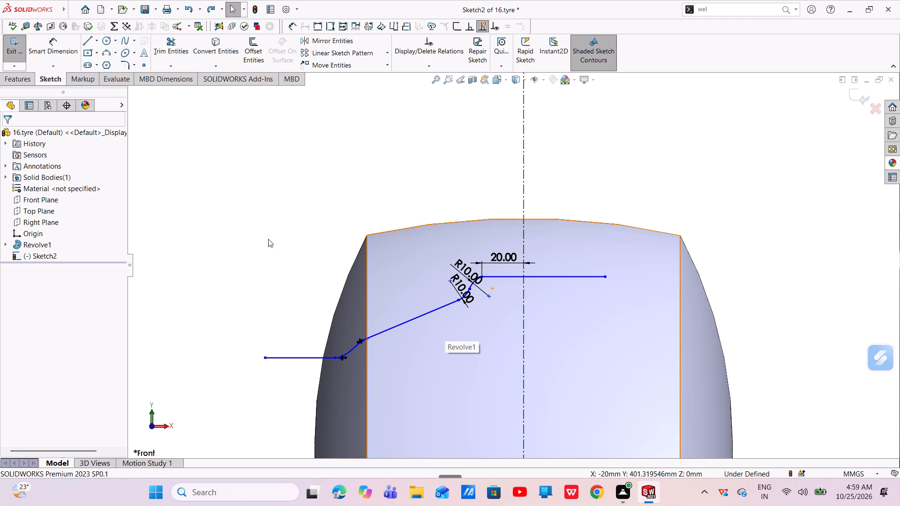
scroll(372, 359, down, 5)
scroll(400, 278, up, 4)
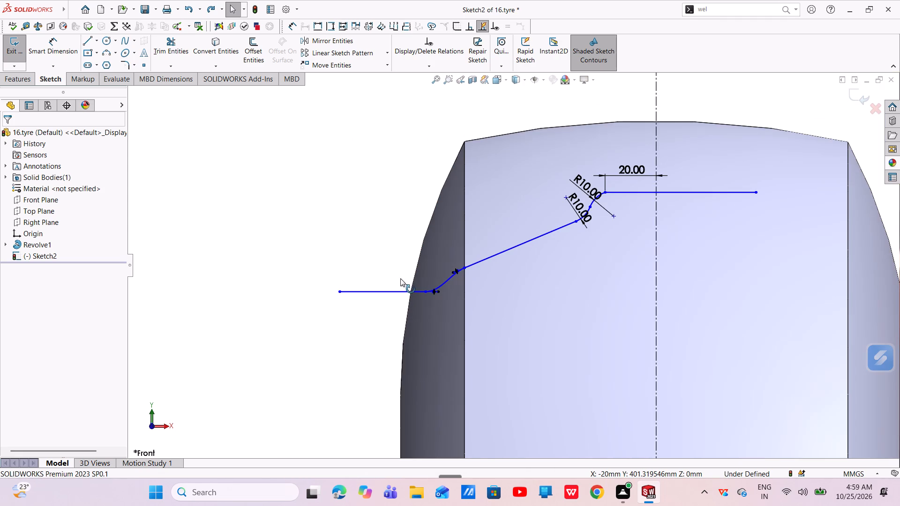
click(57, 48)
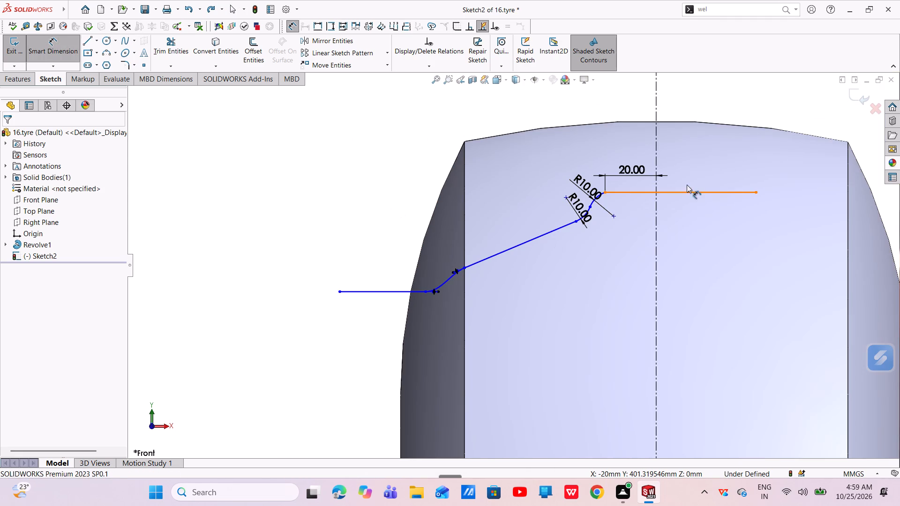
click(554, 228)
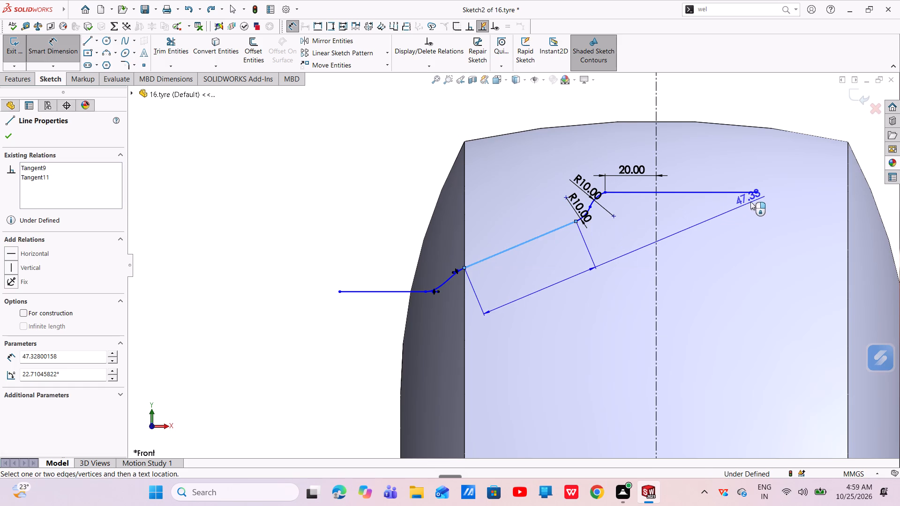
click(750, 194)
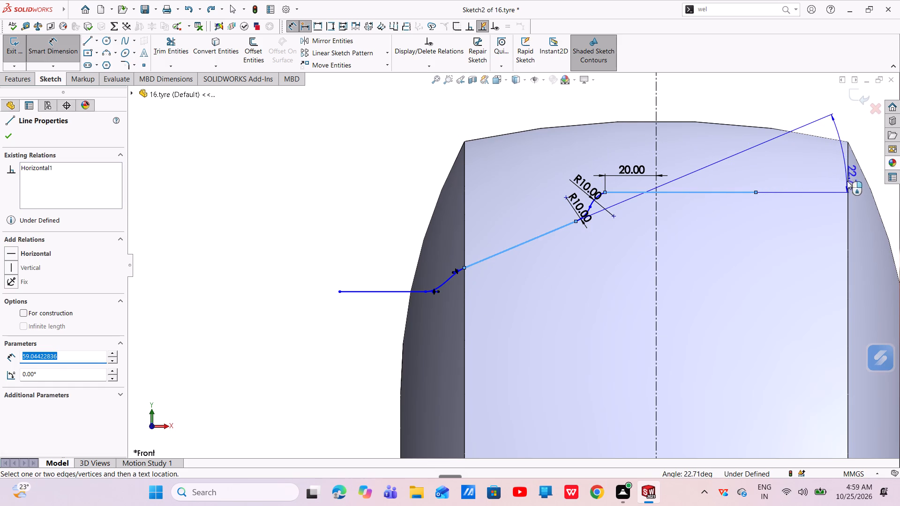
click(849, 199)
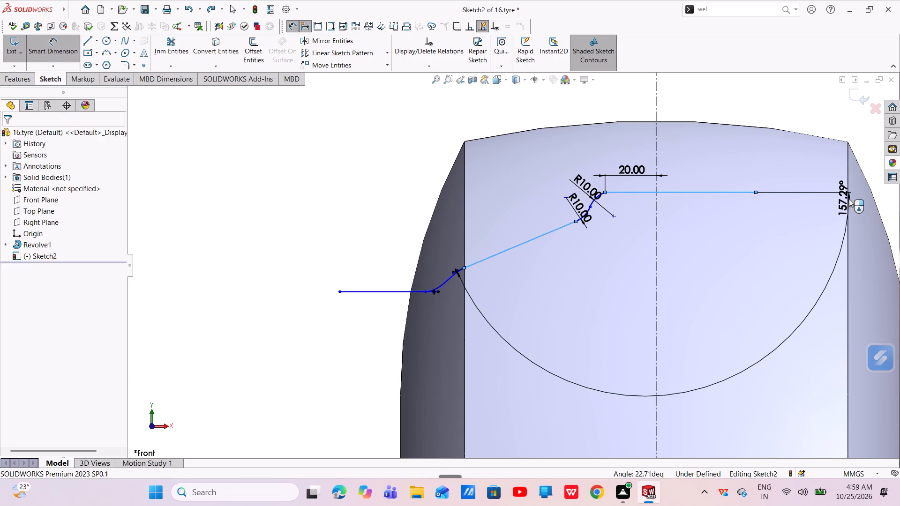
key(BackSpace)
text(170)
key(Return)
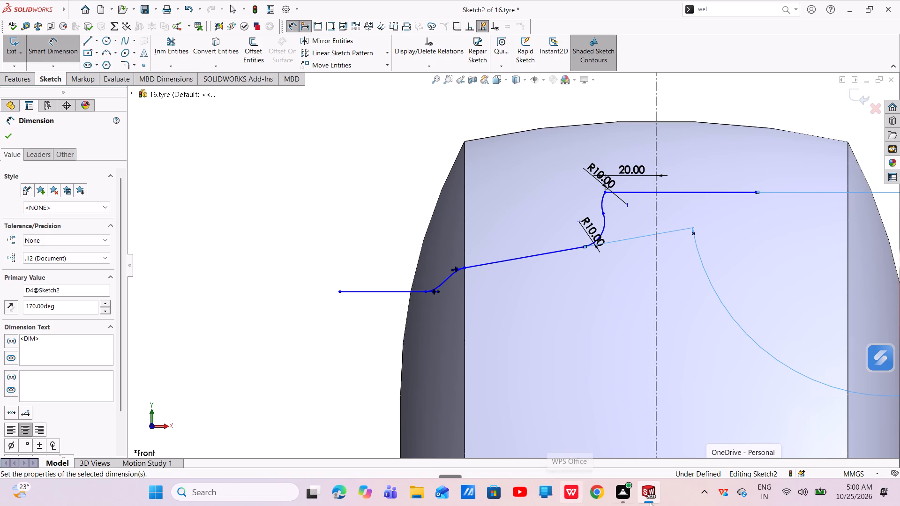
Set the angle between the rising line and the upper horizontal line to 160°.
scroll(701, 286, up, 4)
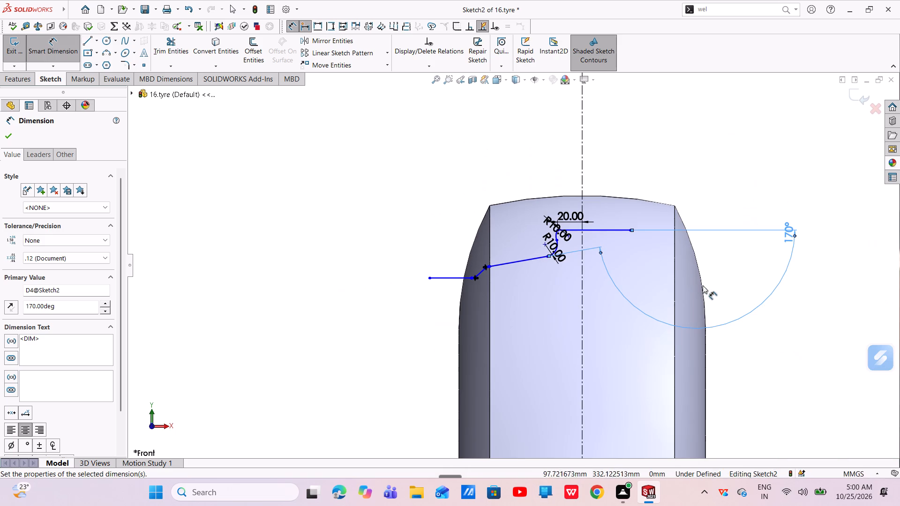
double_click(788, 237)
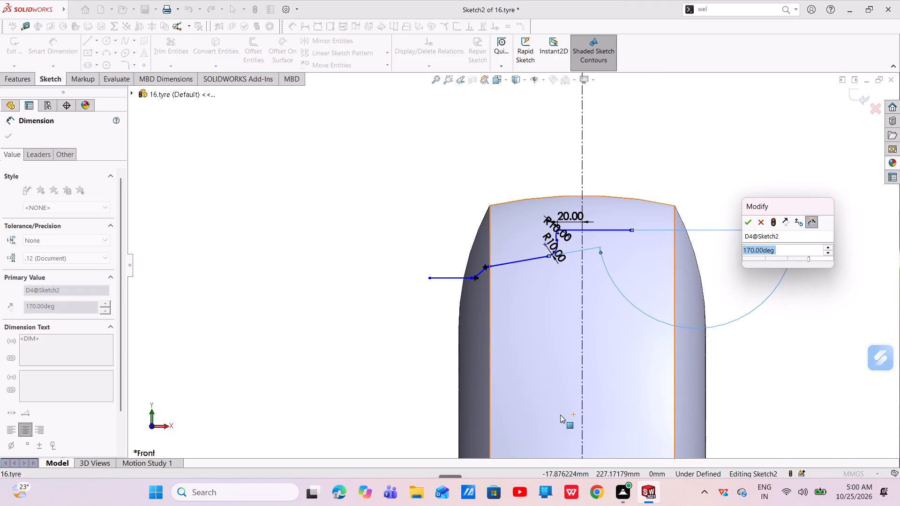
key(BackSpace)
text(160)
key(Return)
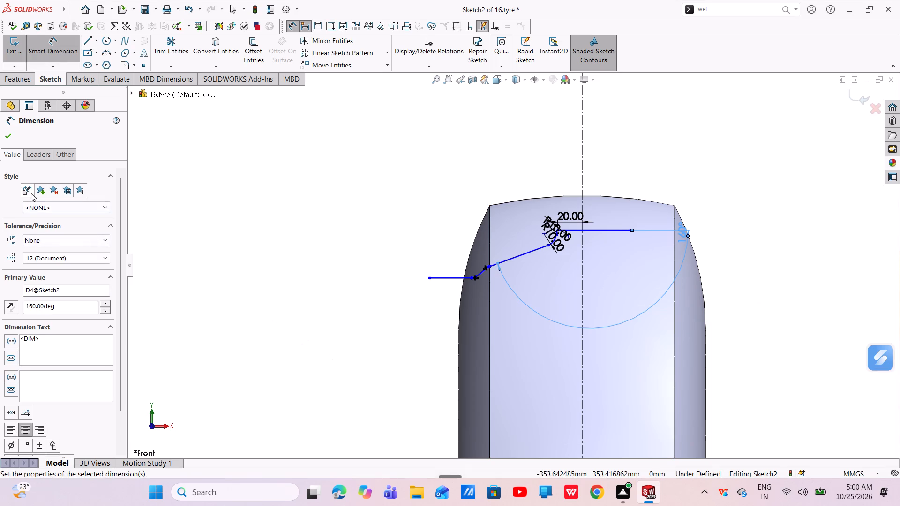
click(11, 142)
Dimension the vertical distance between the outer and upper horizontal lines, try 30 mm, and undo that value.
scroll(591, 256, down, 4)
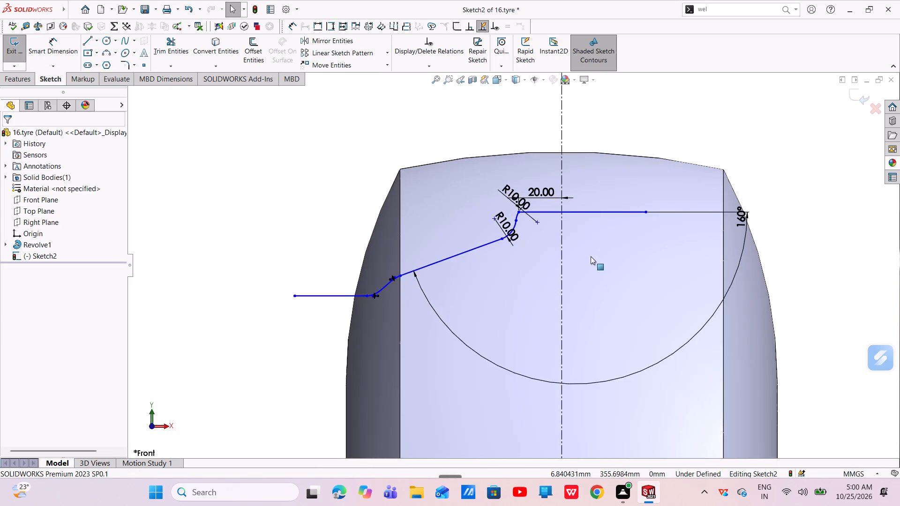
scroll(591, 256, up, 4)
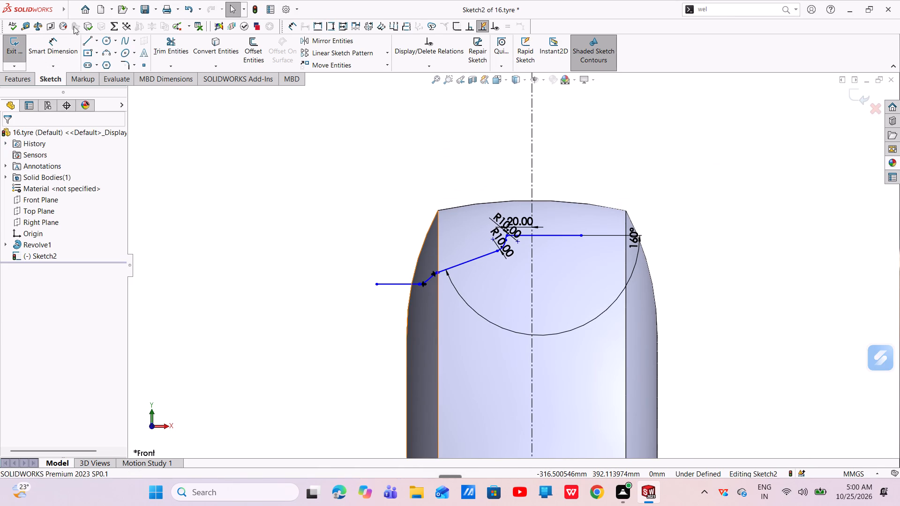
click(60, 36)
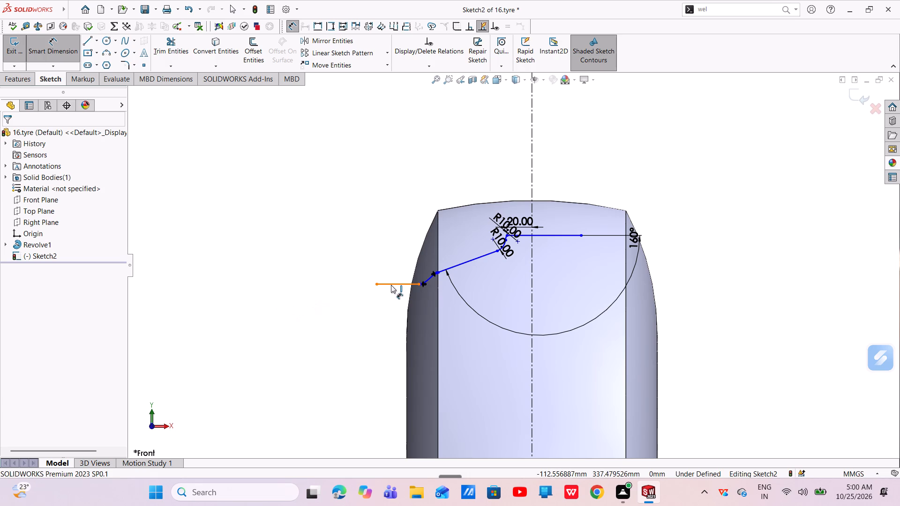
click(391, 285)
click(570, 234)
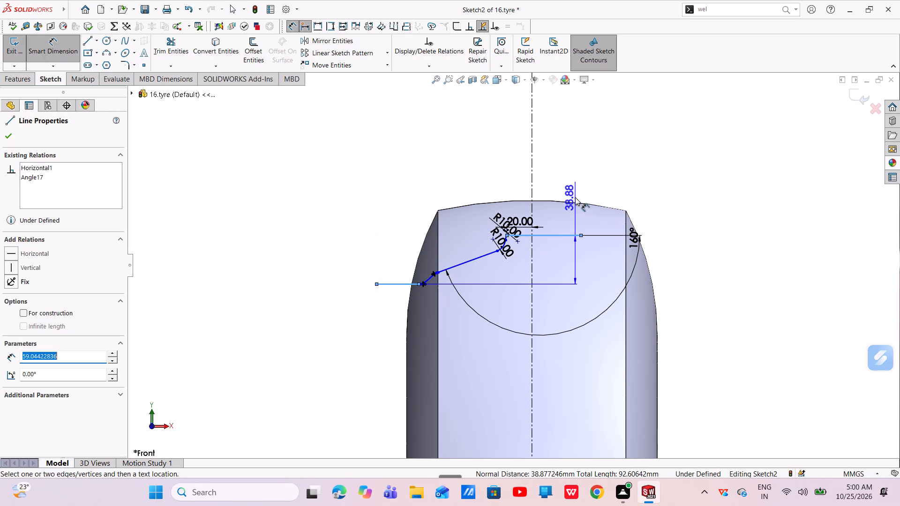
click(716, 272)
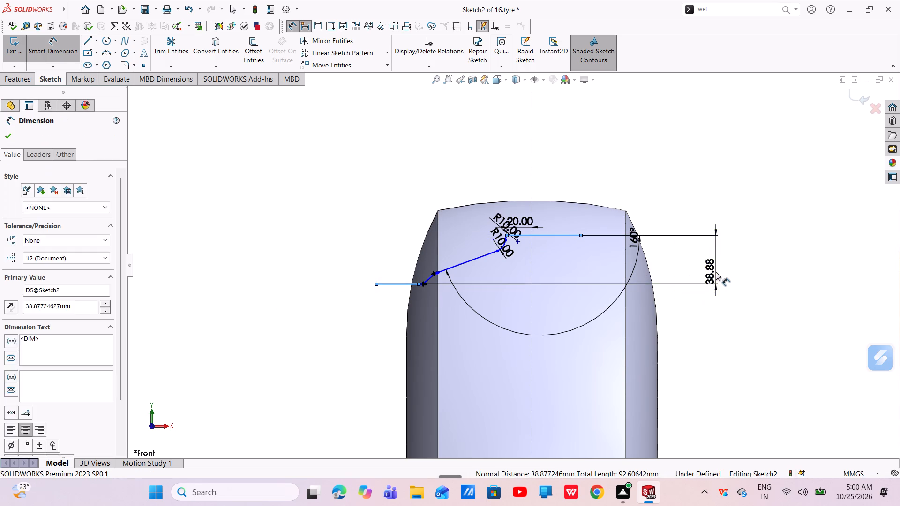
key(BackSpace)
key(3)
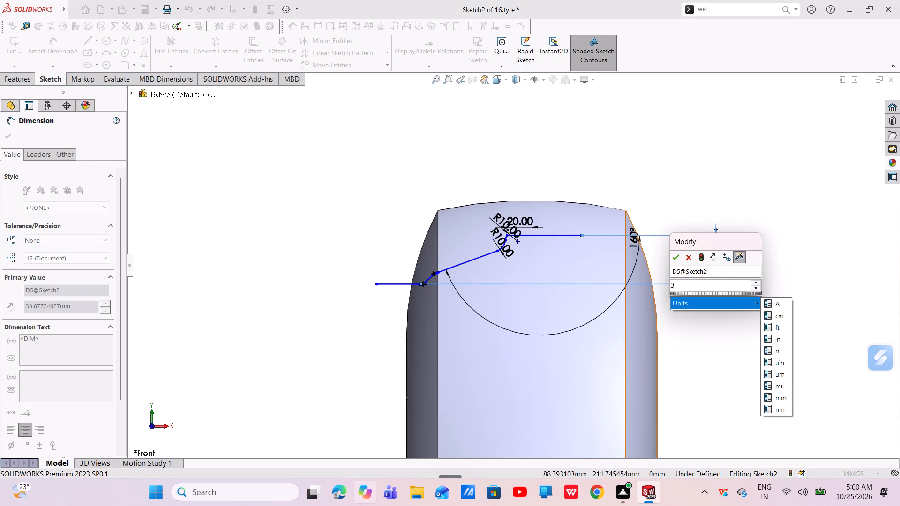
key(0)
key(Return)
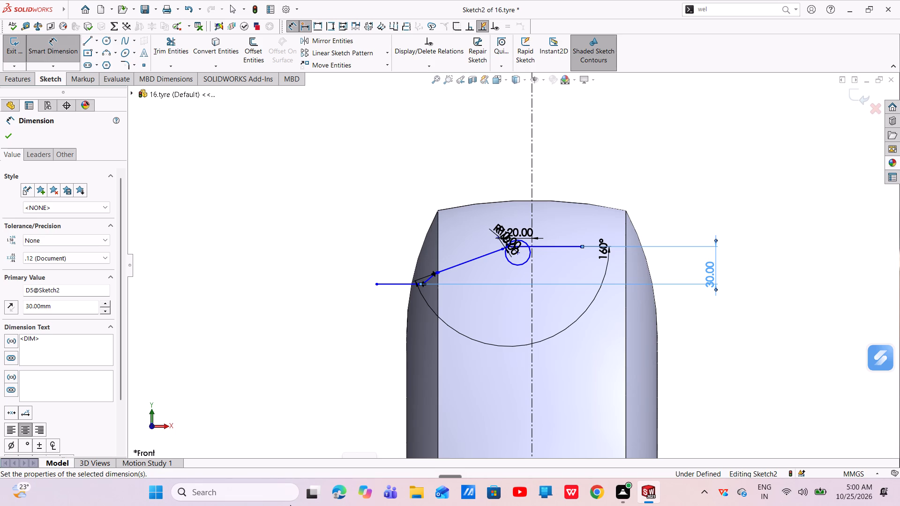
key(ctrl+z)
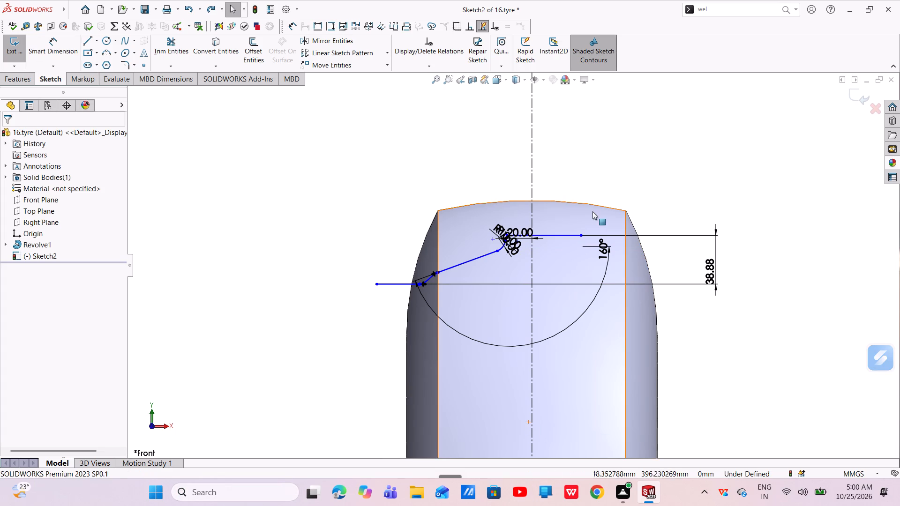
scroll(592, 216, down, 6)
scroll(586, 305, up, 4)
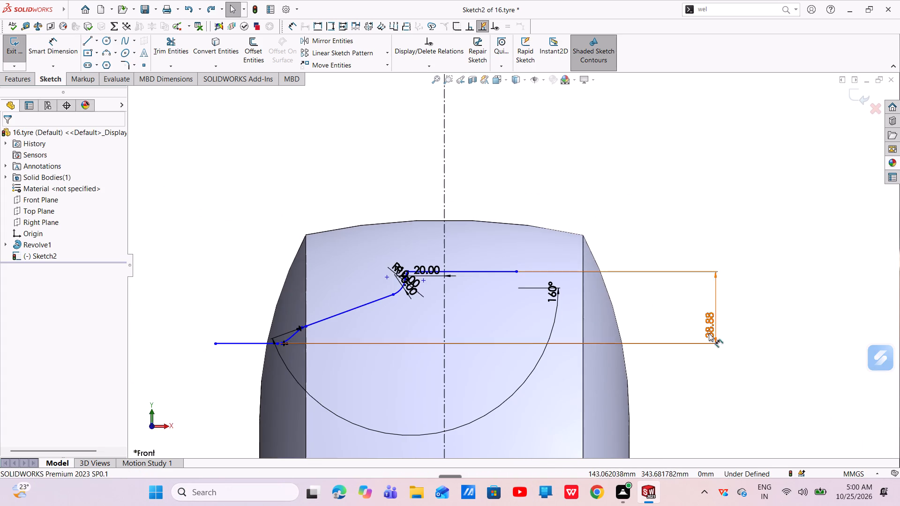
Delete the vertical distance dimension between the outer and upper horizontal lines.
click(708, 333)
right_click(708, 333)
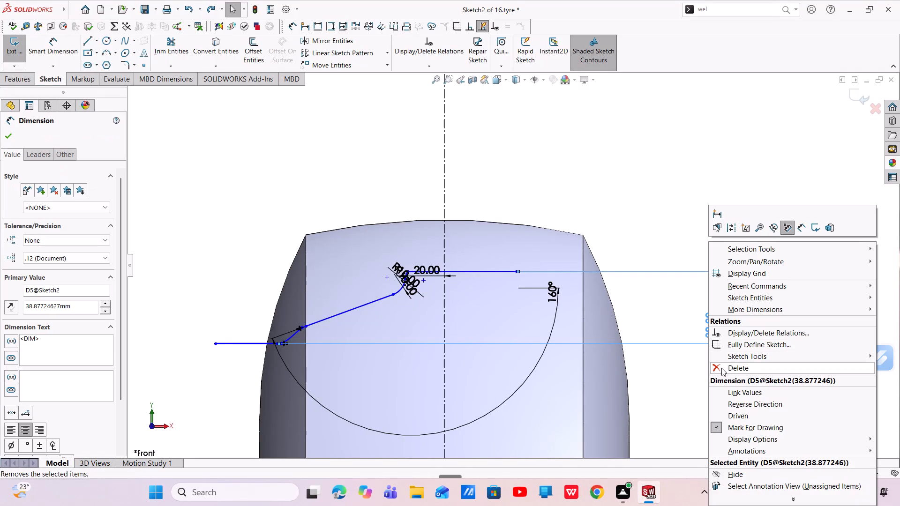
click(722, 370)
Raise the upper horizontal line by its arc-side endpoint to a height of about Y 382.4 mm.
scroll(432, 282, down, 6)
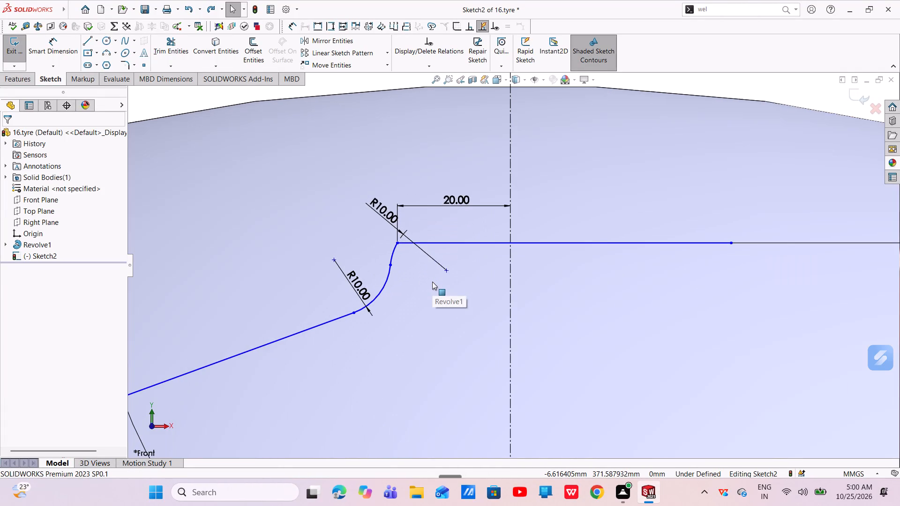
drag(397, 244, 400, 240)
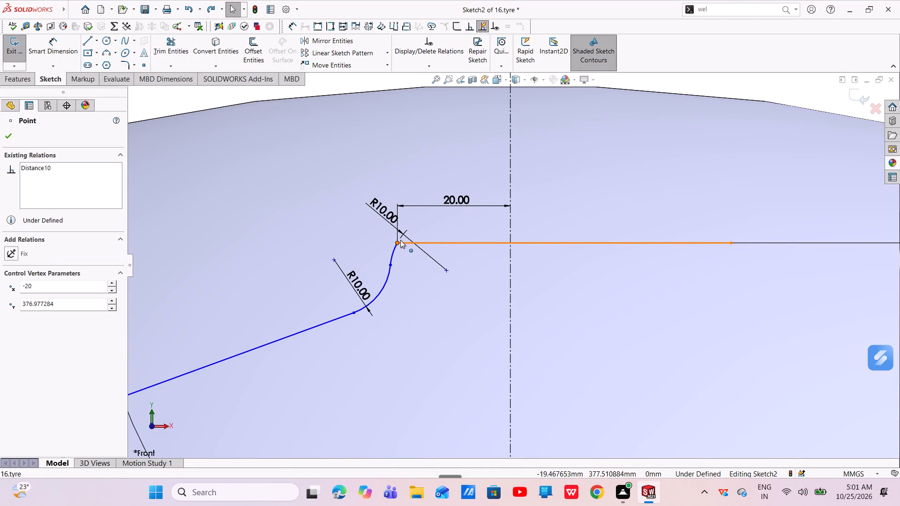
drag(400, 240, 427, 222)
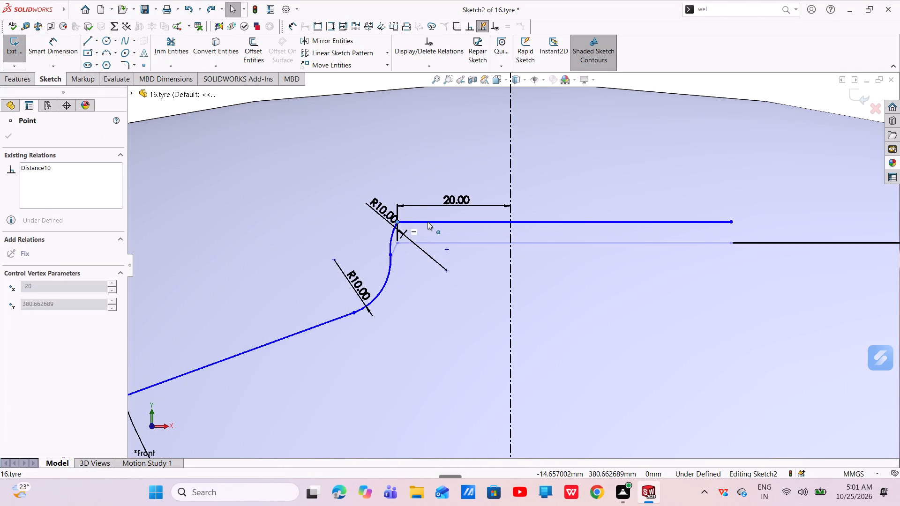
drag(427, 222, 439, 212)
scroll(430, 239, up, 3)
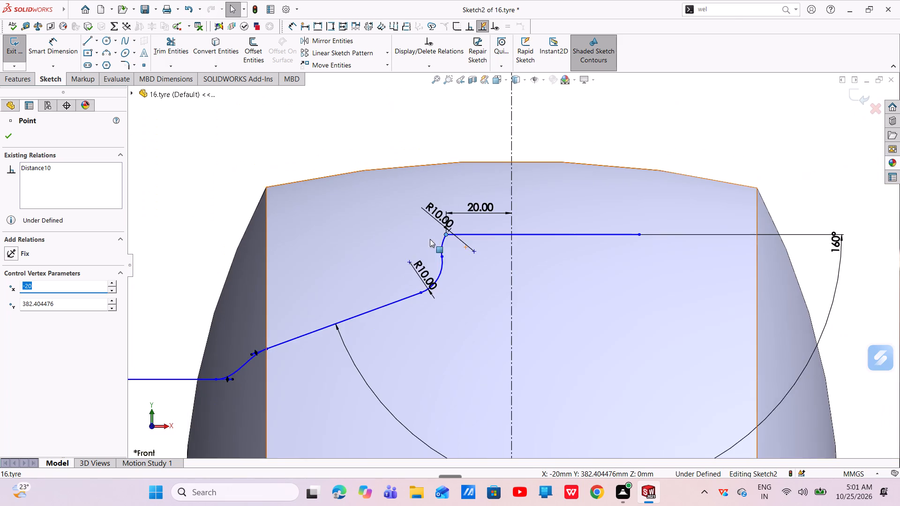
Dimension the vertical distance between the outer and upper horizontal lines, try 30 mm, and undo that value.
scroll(458, 265, up, 2)
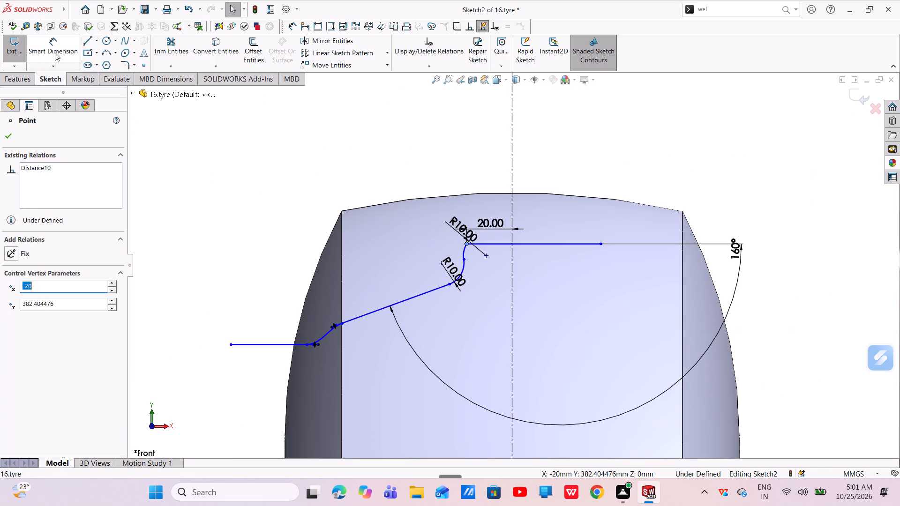
click(53, 52)
click(243, 347)
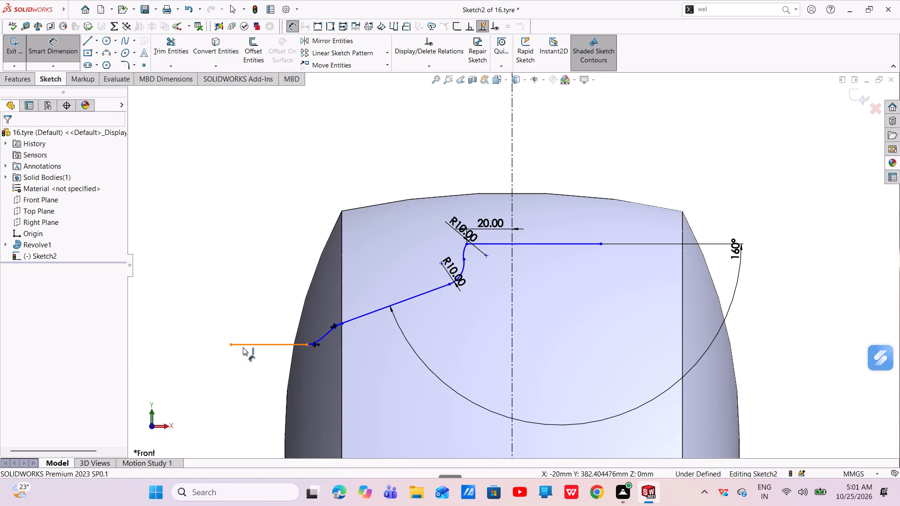
click(593, 244)
click(774, 264)
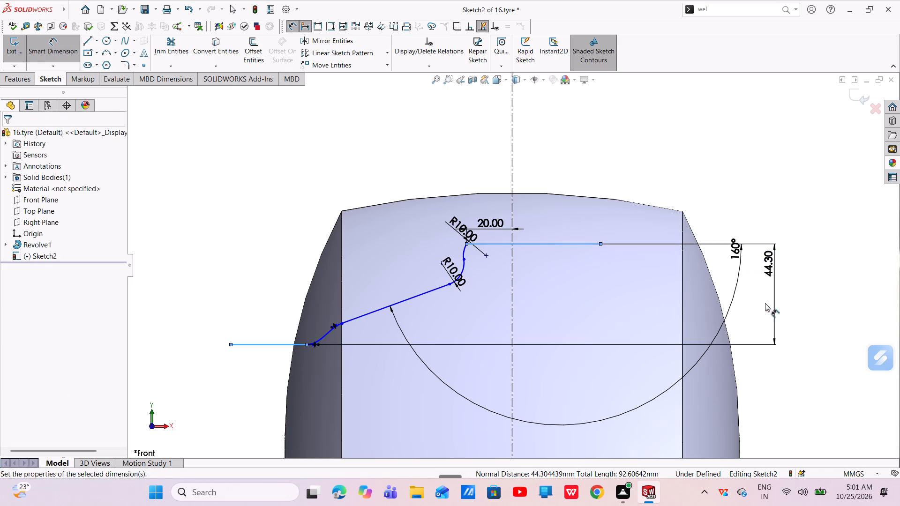
key(BackSpace)
text(30)
key(Return)
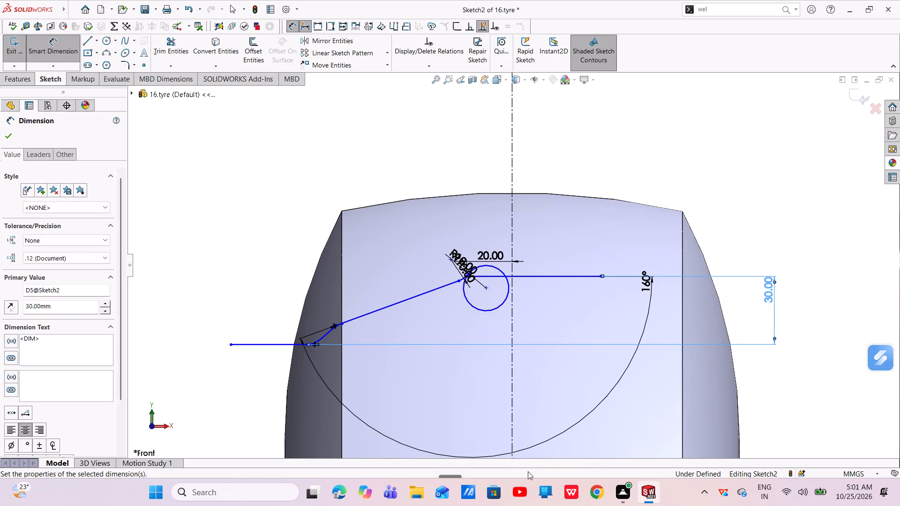
key(ctrl+z)
Move the joint between the two R10 arcs and the joint between the lower arc and rising line downward.
scroll(491, 259, down, 6)
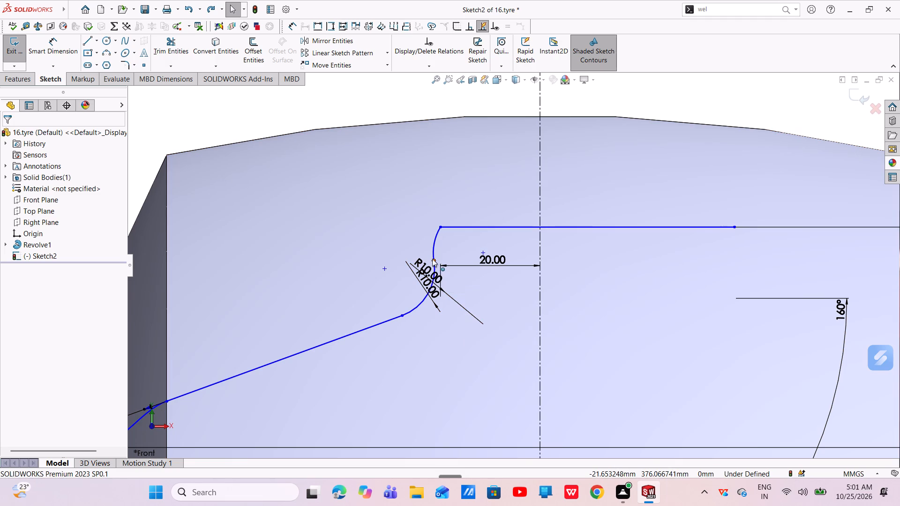
drag(432, 259, 432, 284)
scroll(450, 332, up, 3)
key(Escape)
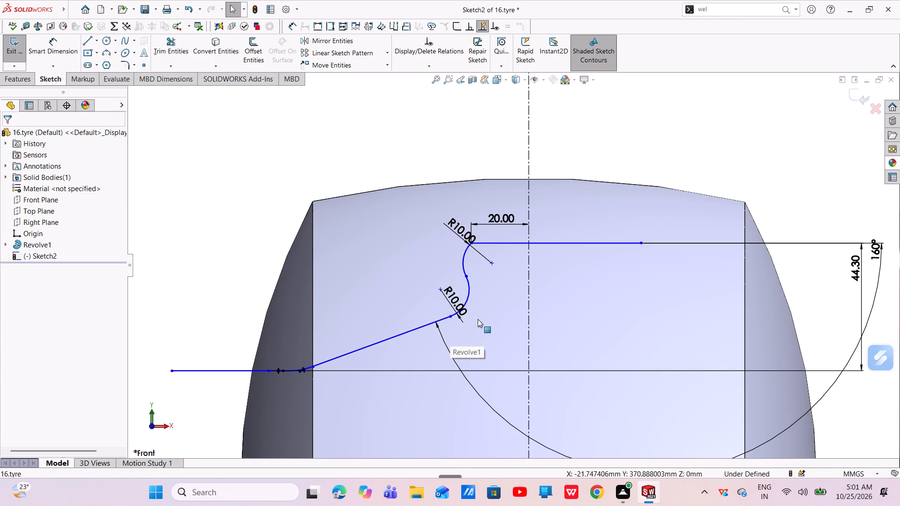
key(Escape)
drag(449, 317, 462, 302)
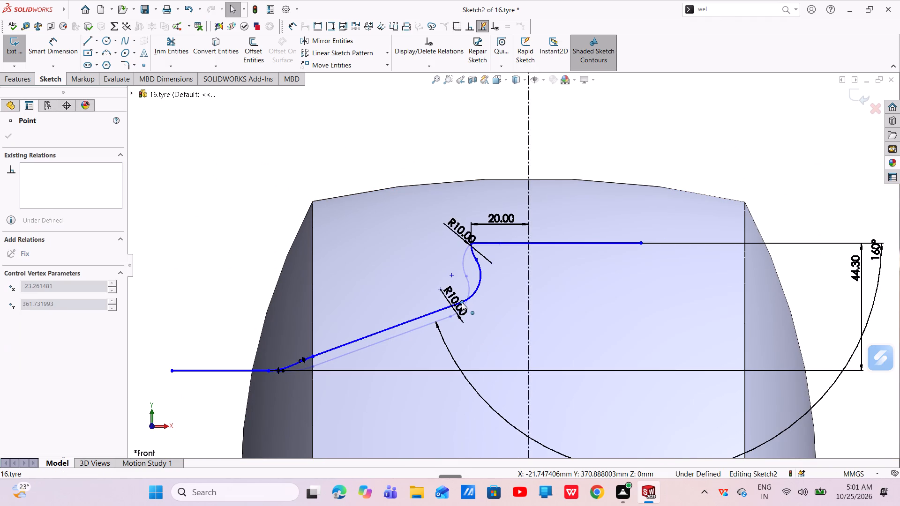
drag(462, 302, 450, 317)
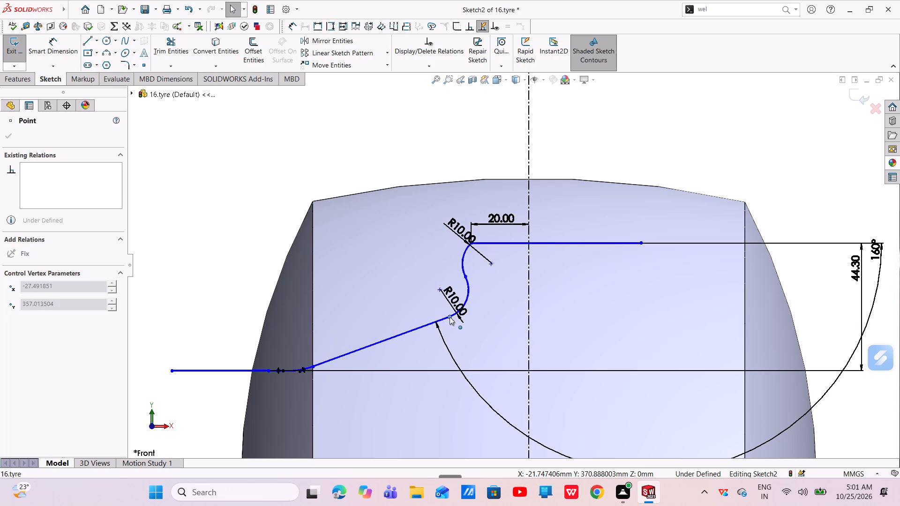
drag(450, 317, 446, 324)
key(Escape)
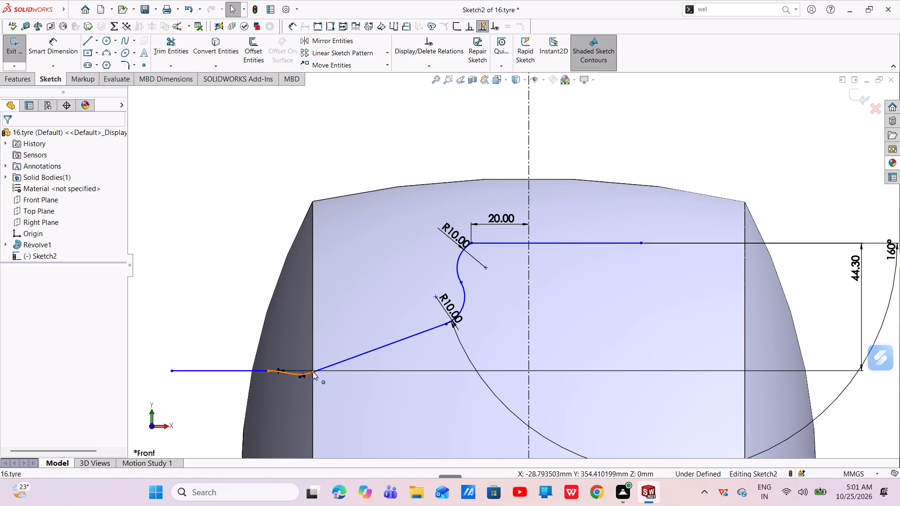
Move the spline's joint with the rising line up along the tyre's side edge to about Y 352.6 mm.
drag(313, 372, 310, 337)
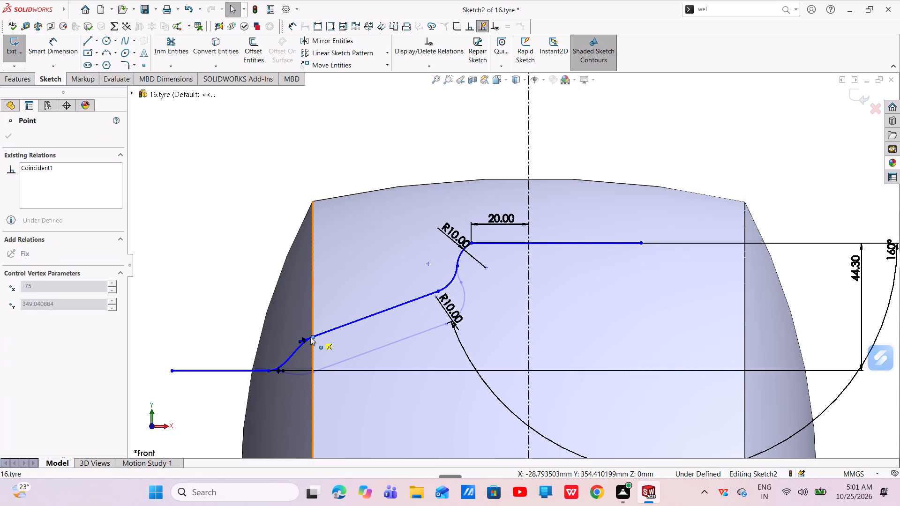
drag(310, 337, 314, 329)
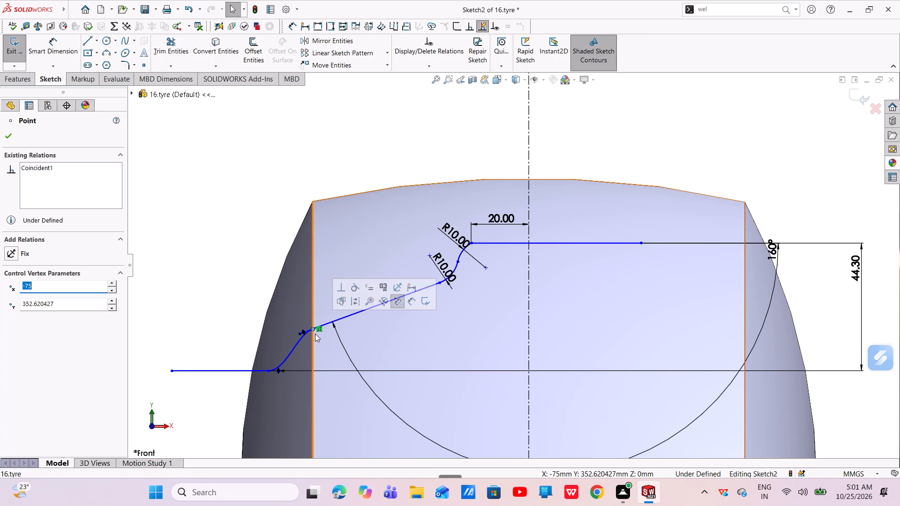
key(Escape)
key(Escape)
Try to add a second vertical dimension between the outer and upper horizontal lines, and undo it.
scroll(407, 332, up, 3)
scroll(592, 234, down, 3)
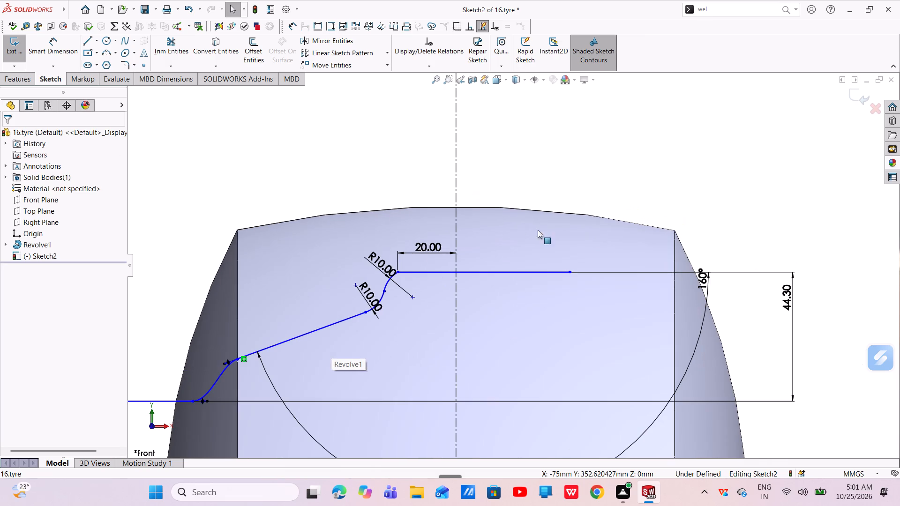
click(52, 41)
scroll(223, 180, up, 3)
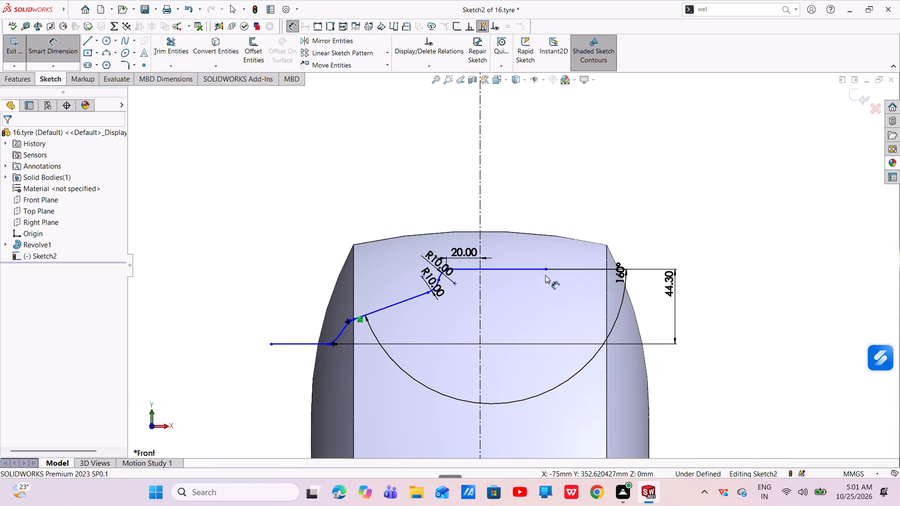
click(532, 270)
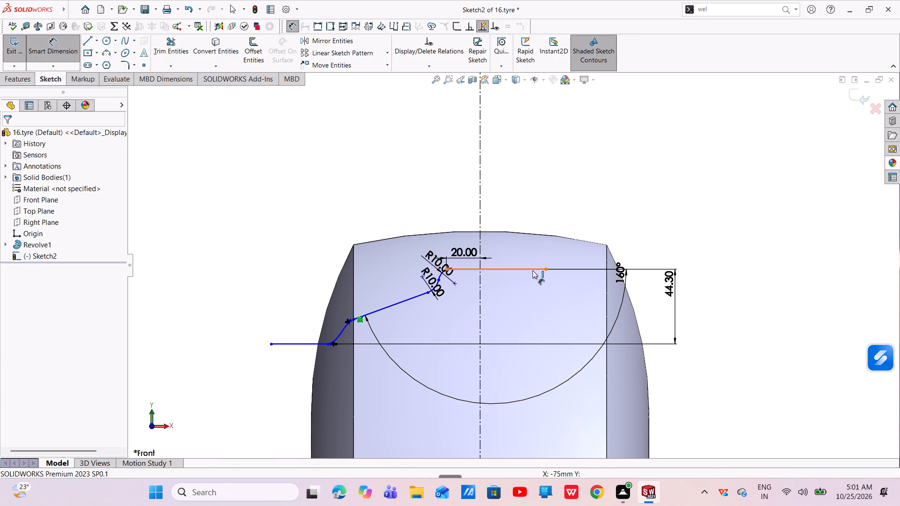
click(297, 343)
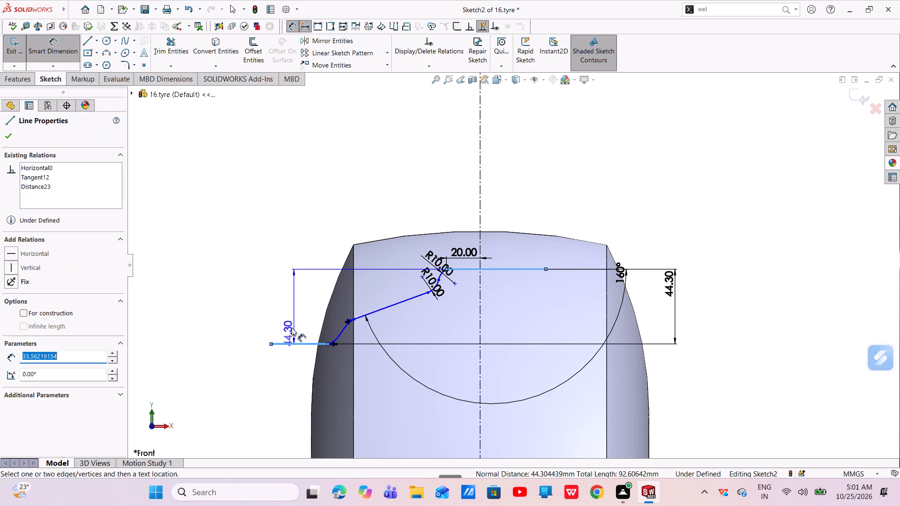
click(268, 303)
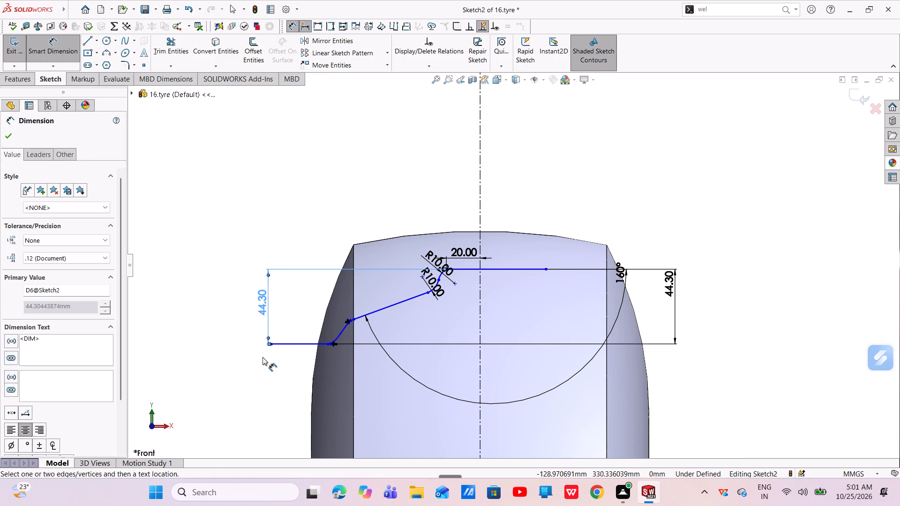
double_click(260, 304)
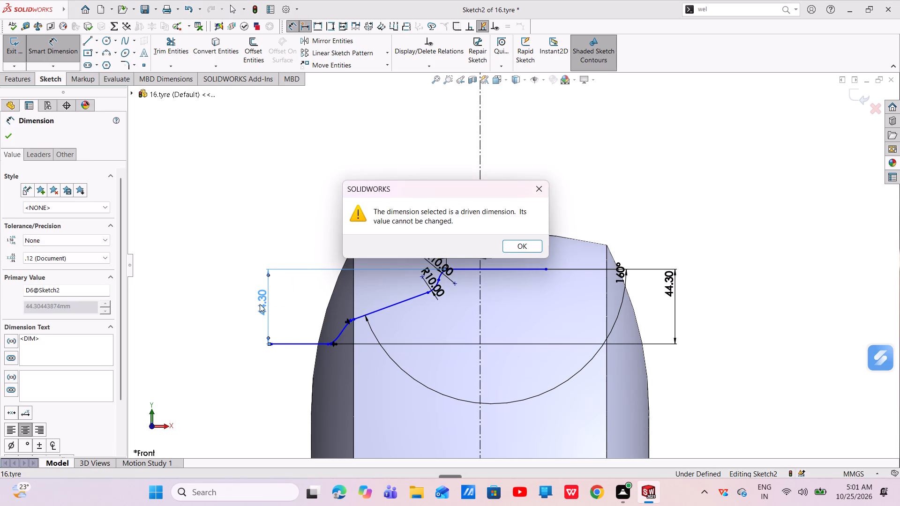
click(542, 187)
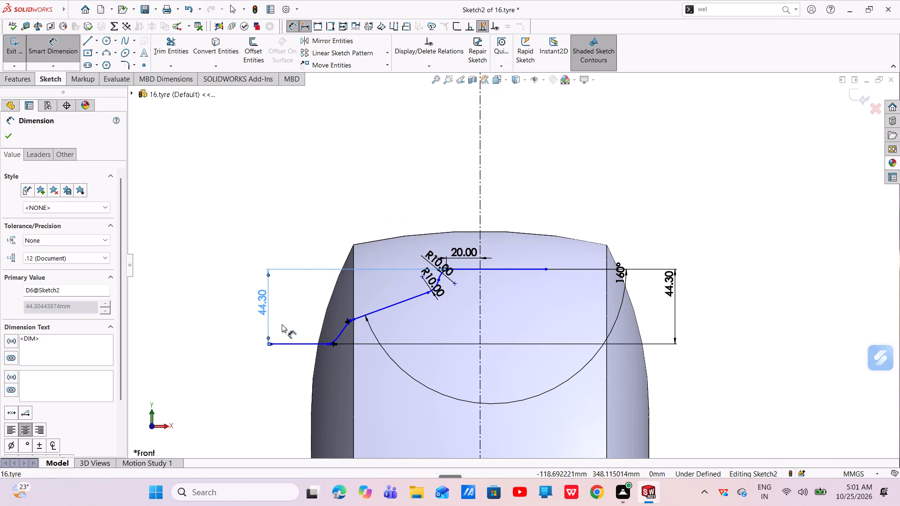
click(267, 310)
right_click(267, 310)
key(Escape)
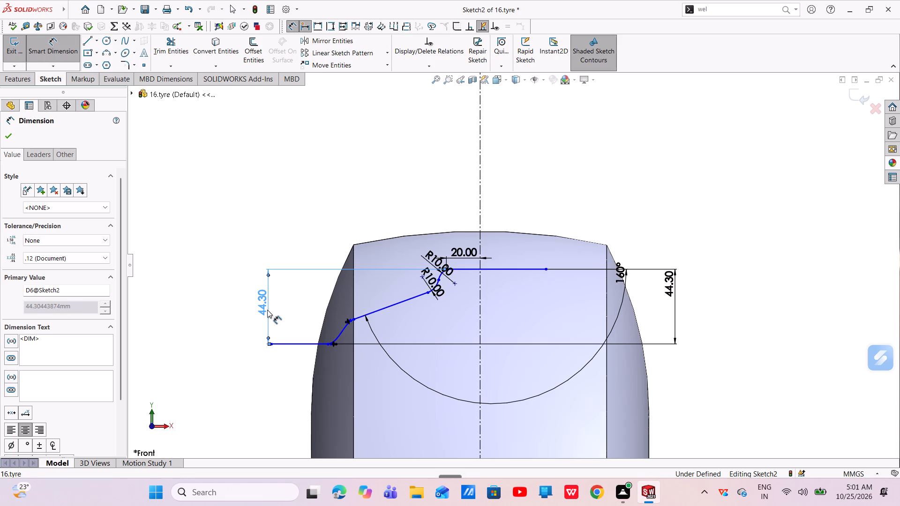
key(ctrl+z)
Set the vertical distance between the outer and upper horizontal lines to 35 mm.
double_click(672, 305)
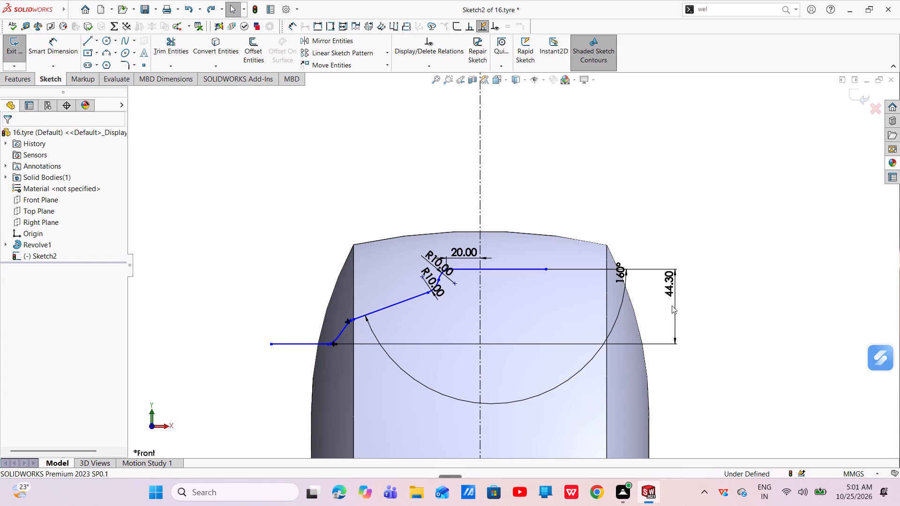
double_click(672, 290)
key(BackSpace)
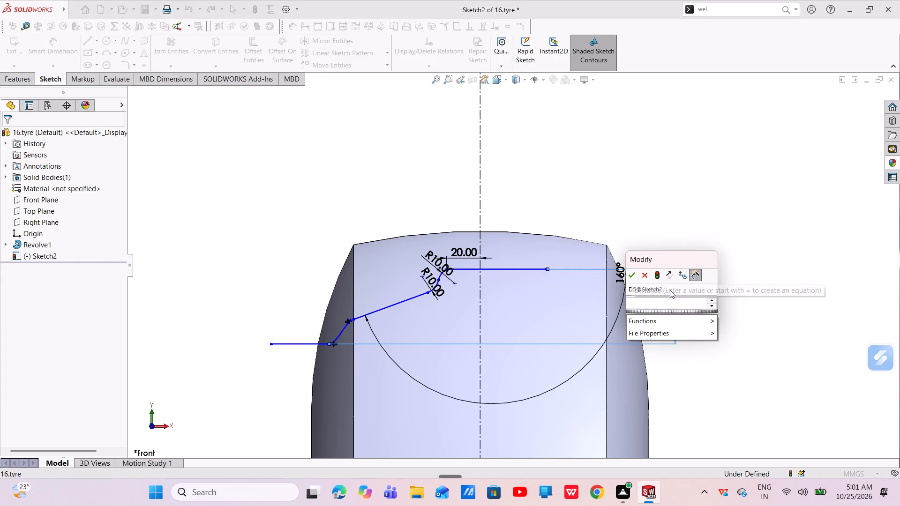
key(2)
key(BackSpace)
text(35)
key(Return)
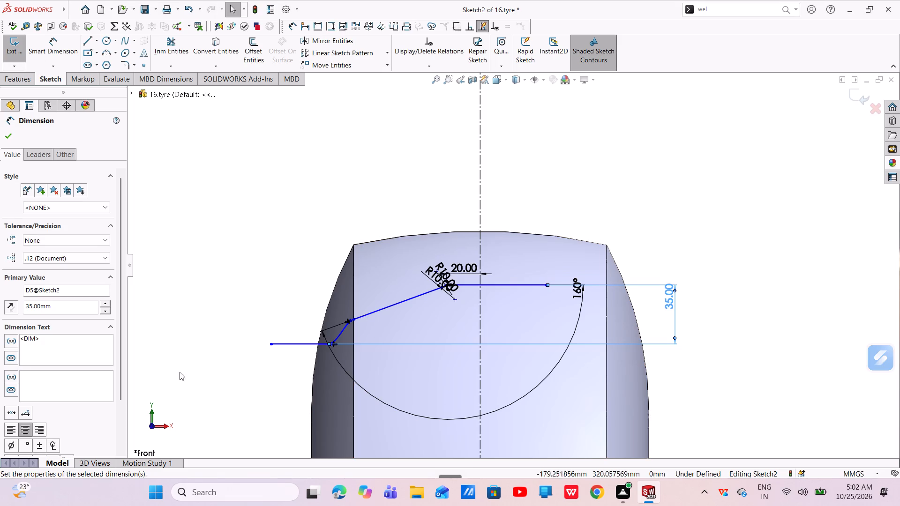
Set the vertical distance between the outer and upper horizontal lines to 40 mm.
scroll(520, 292, down, 7)
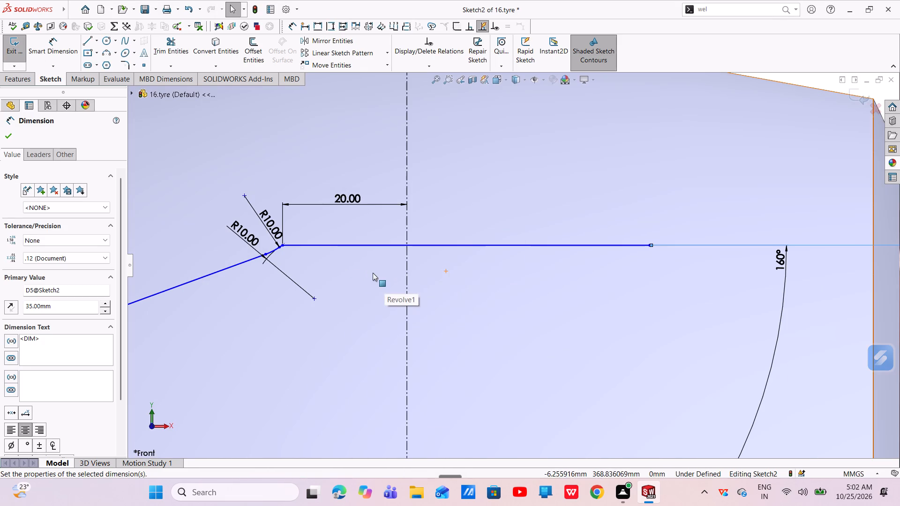
scroll(373, 273, up, 4)
double_click(805, 282)
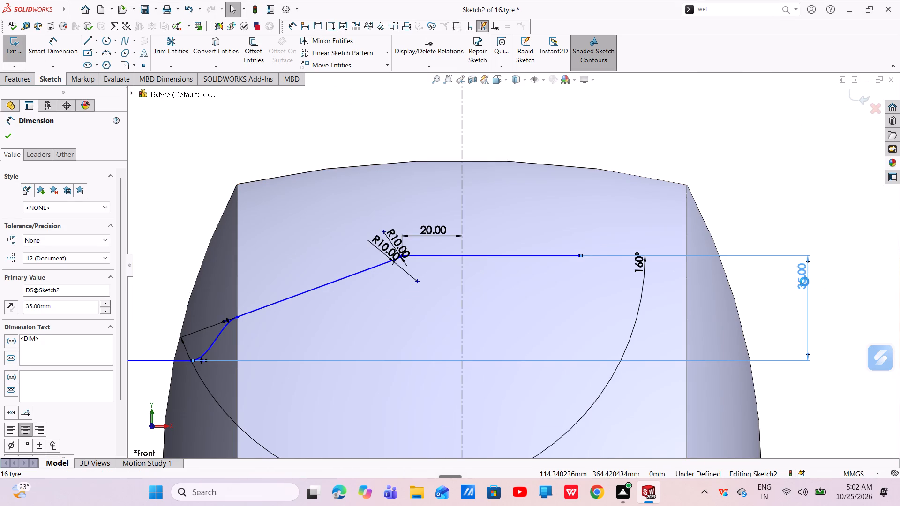
key(BackSpace)
text(40)
key(Return)
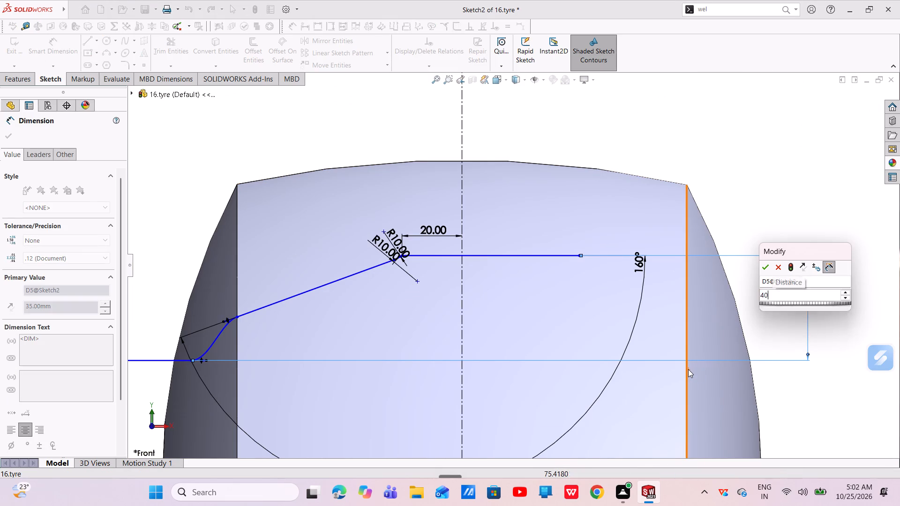
key(Escape)
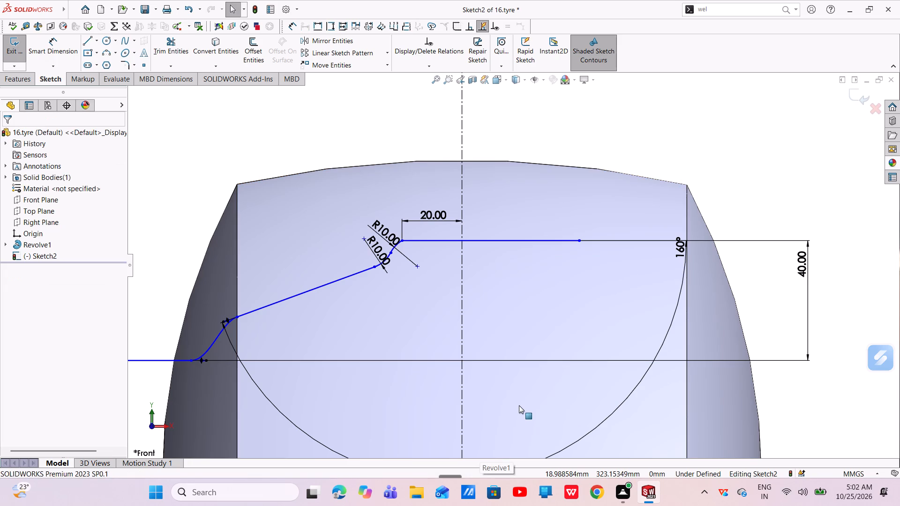
key(Escape)
Dimension the upper horizontal line at 400 mm vertically from the origin.
scroll(519, 405, up, 4)
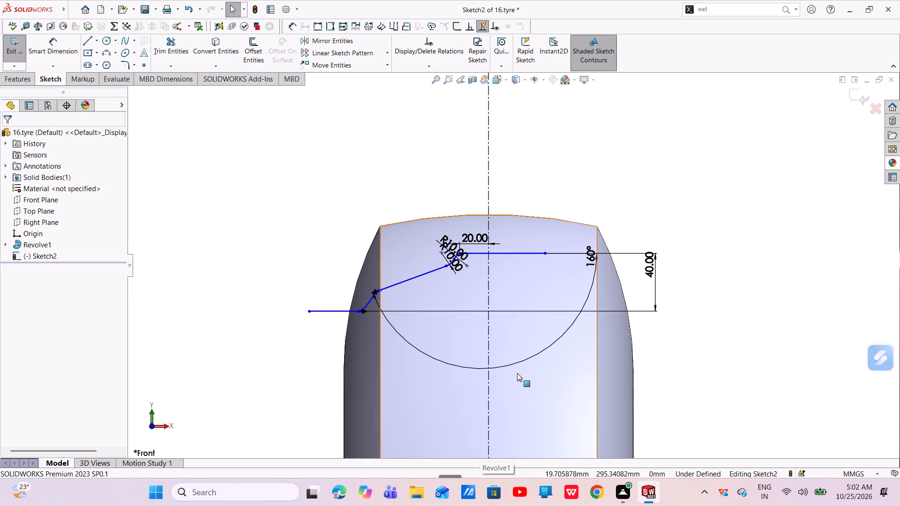
click(50, 45)
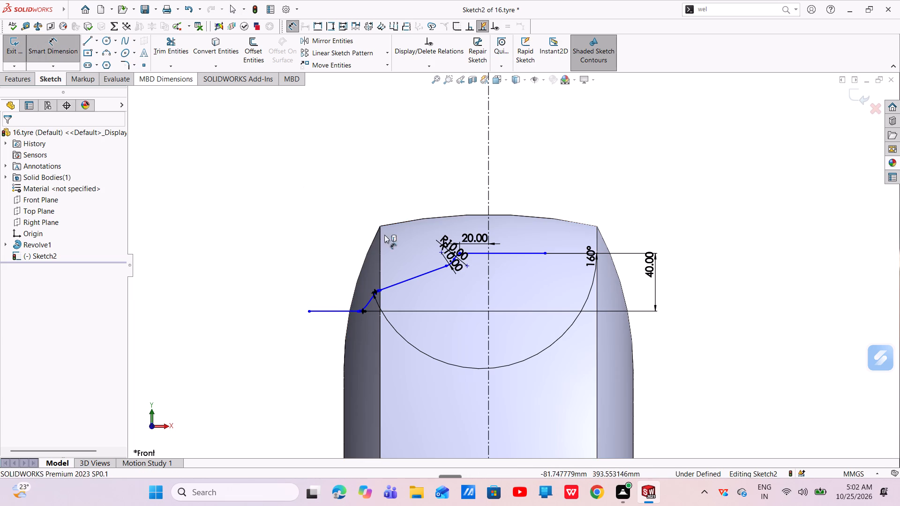
click(499, 252)
scroll(484, 416, up, 4)
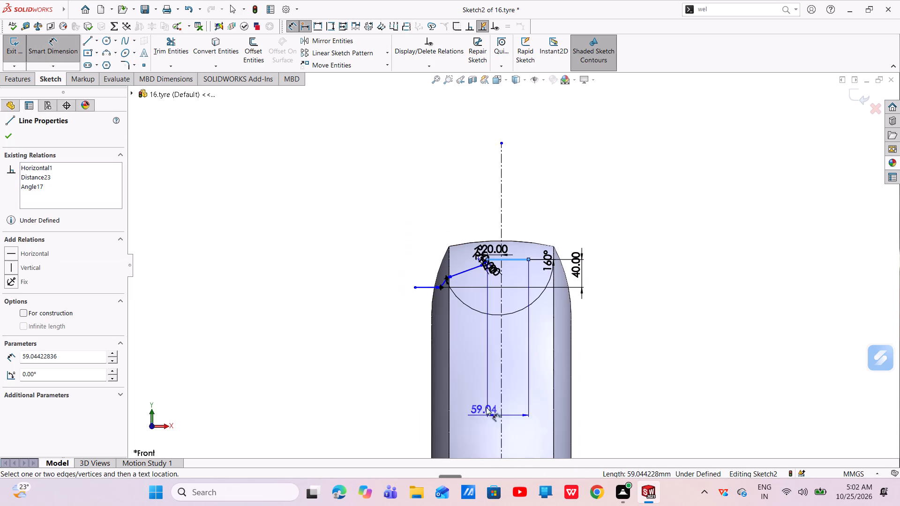
scroll(506, 374, up, 5)
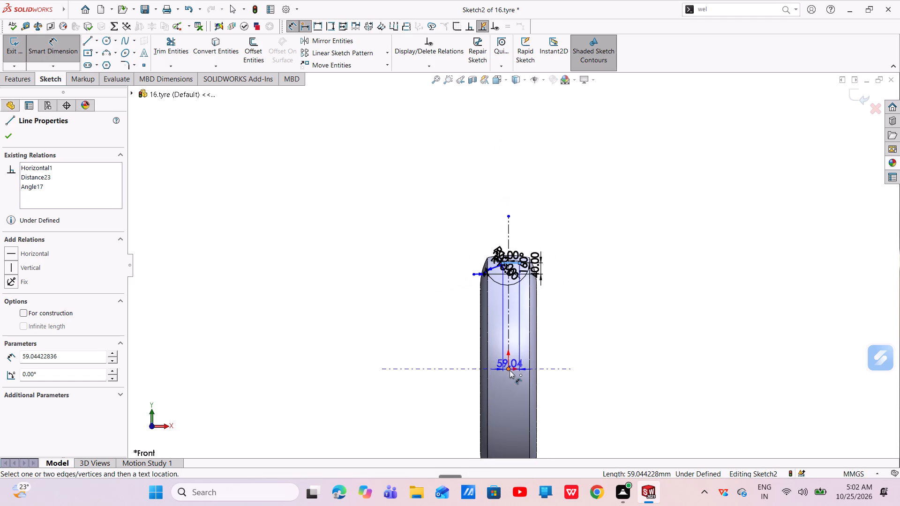
click(508, 368)
click(575, 318)
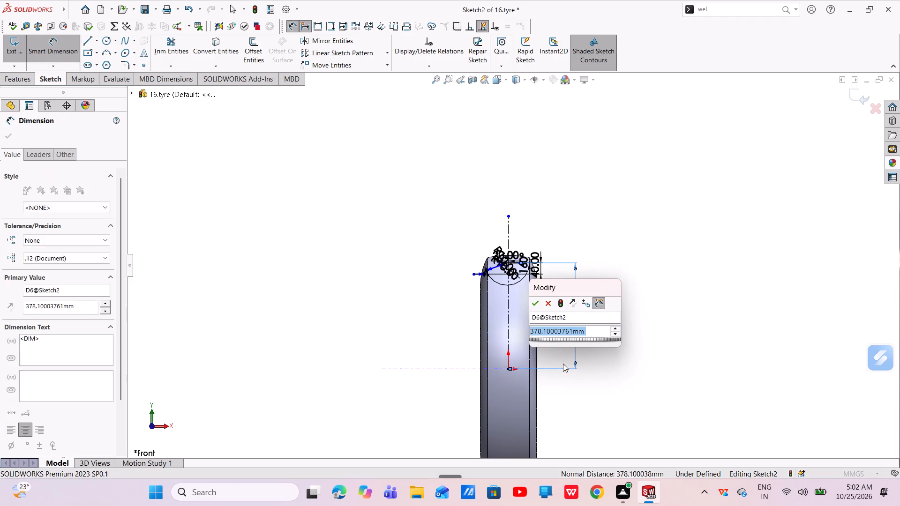
key(BackSpace)
text(400)
key(Return)
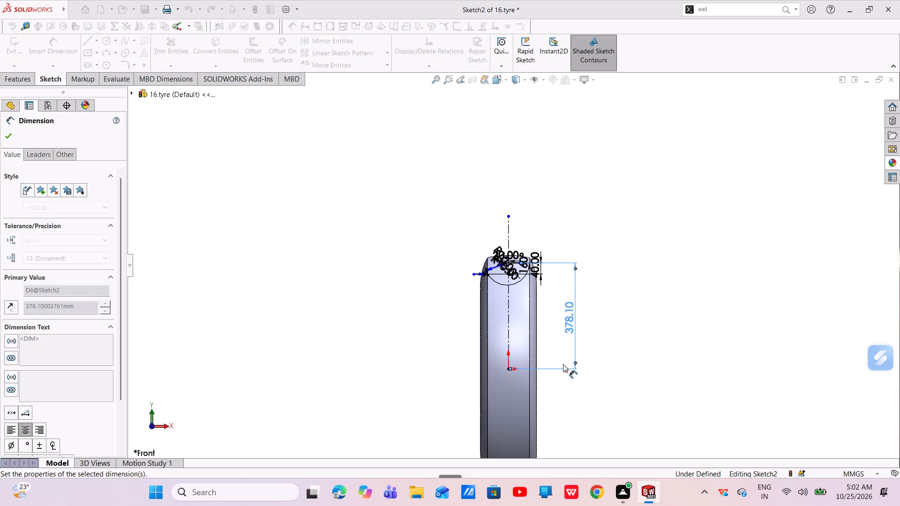
scroll(457, 230, down, 5)
scroll(583, 284, down, 5)
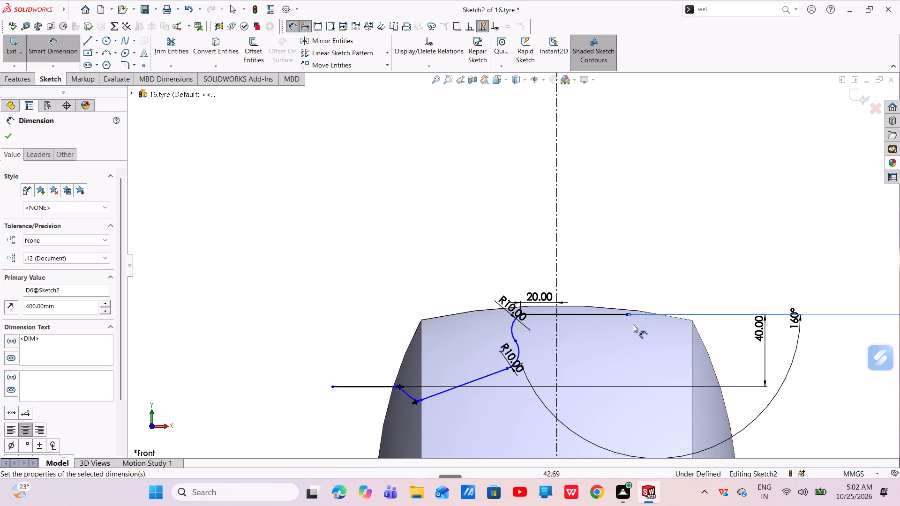
key(Escape)
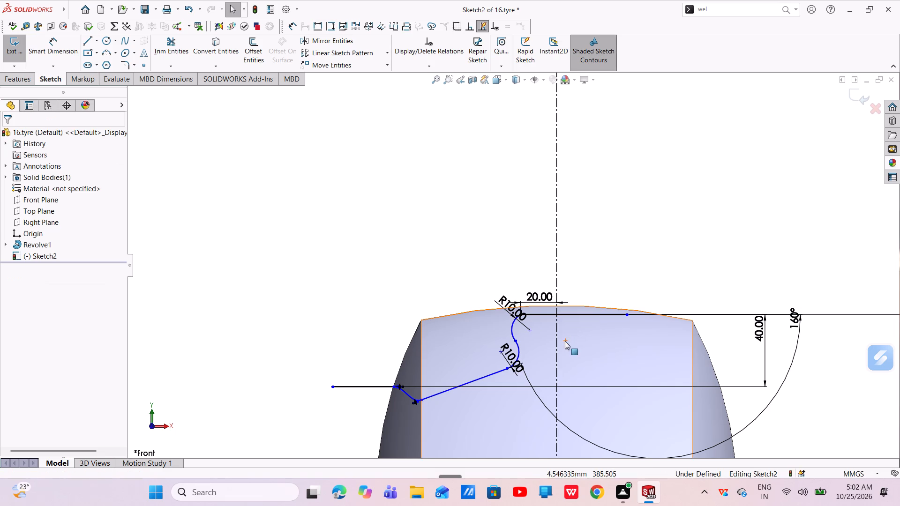
key(Escape)
Shorten the upper horizontal line by moving its free endpoint to about X 28 mm.
scroll(546, 313, down, 4)
scroll(537, 323, up, 4)
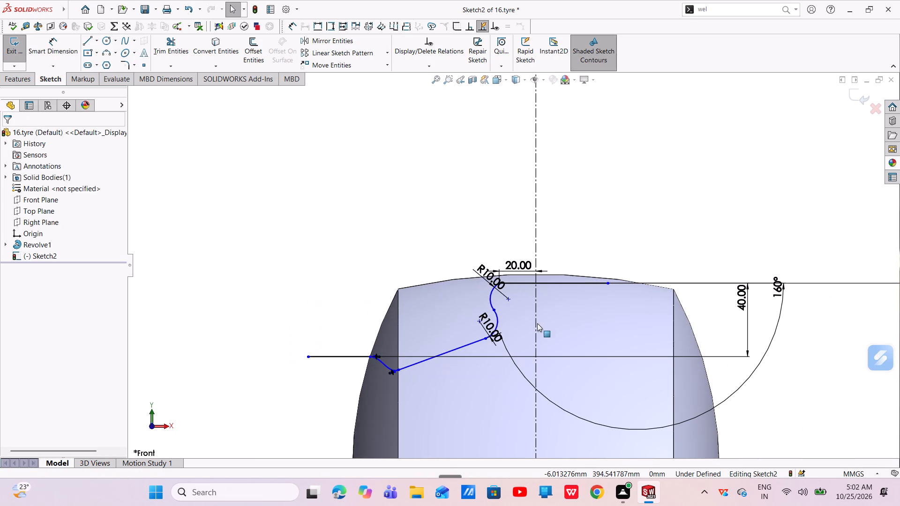
drag(609, 283, 598, 287)
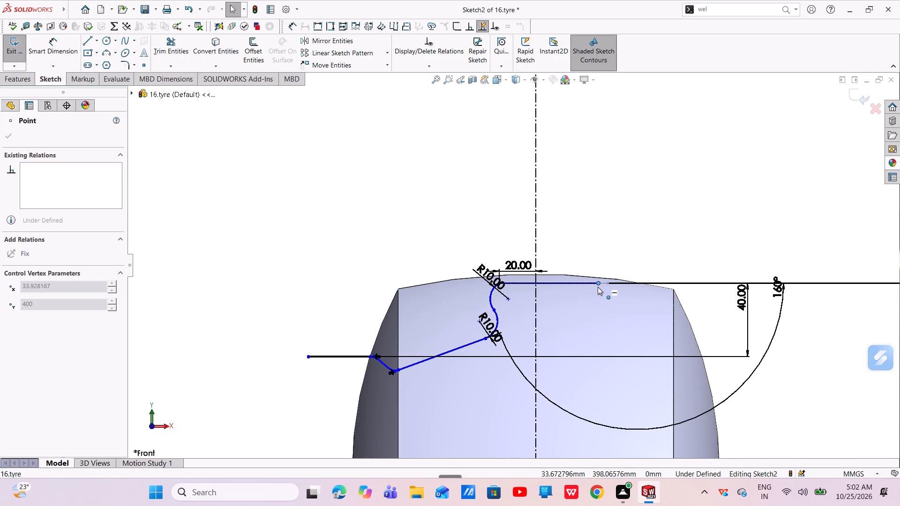
drag(598, 287, 587, 290)
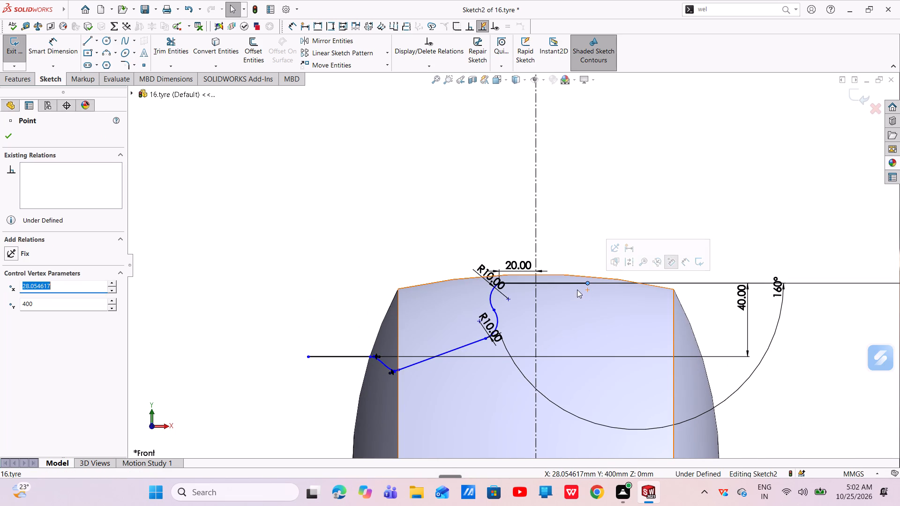
key(Escape)
key(Escape)
scroll(572, 324, up, 3)
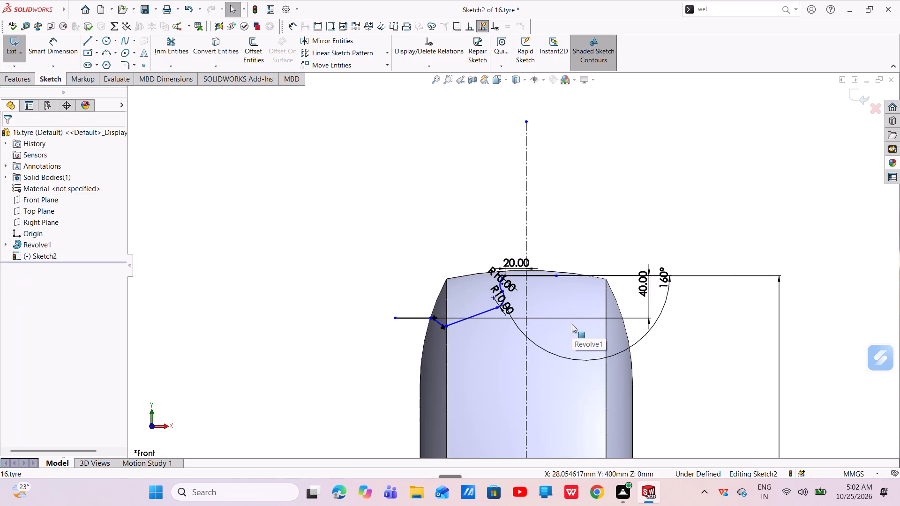
scroll(555, 308, down, 3)
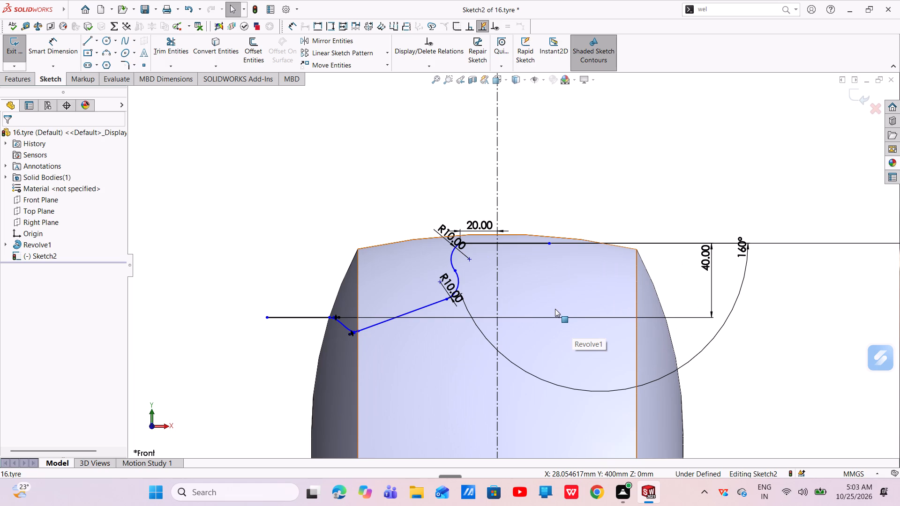
key(Escape)
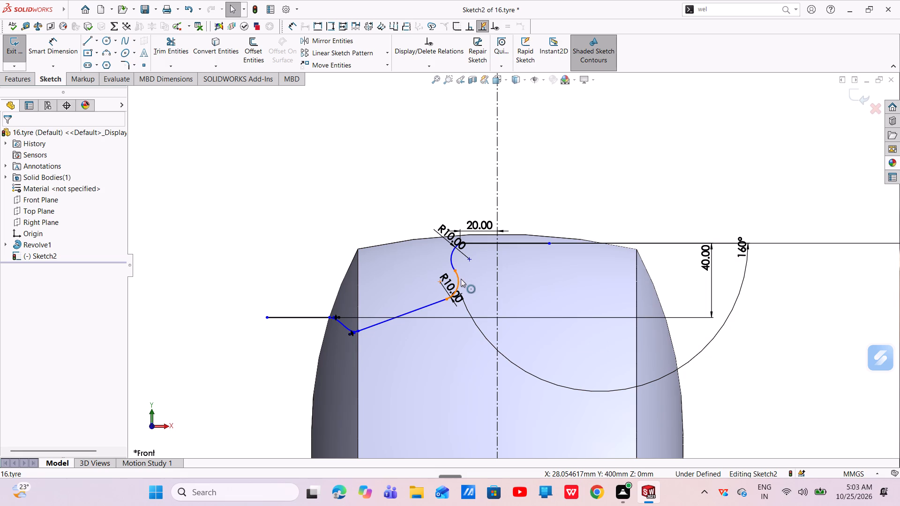
Apply a tangent relation between the lower R10 arc and the rising line.
click(458, 279)
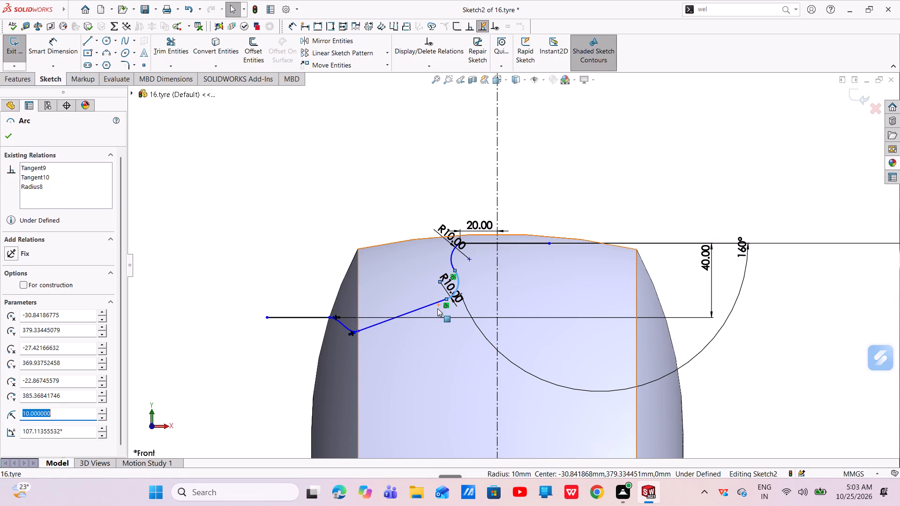
ctrl+click(440, 304)
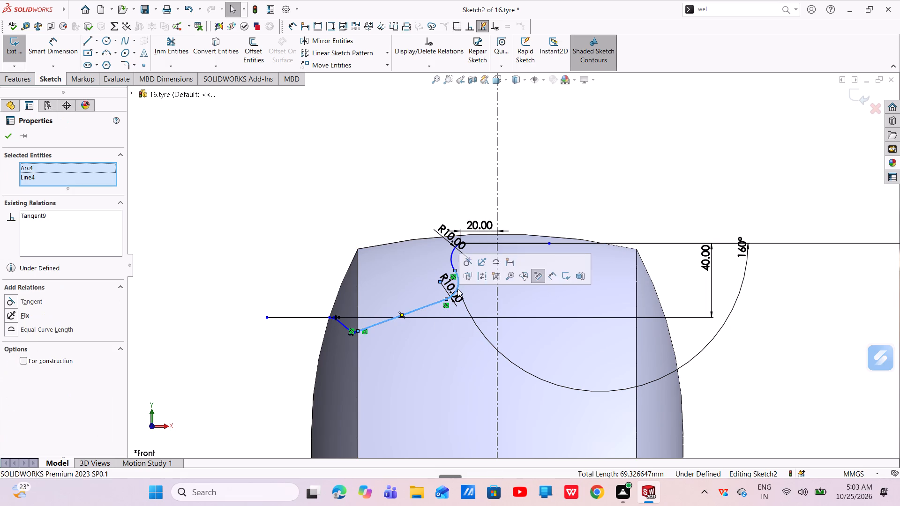
click(472, 265)
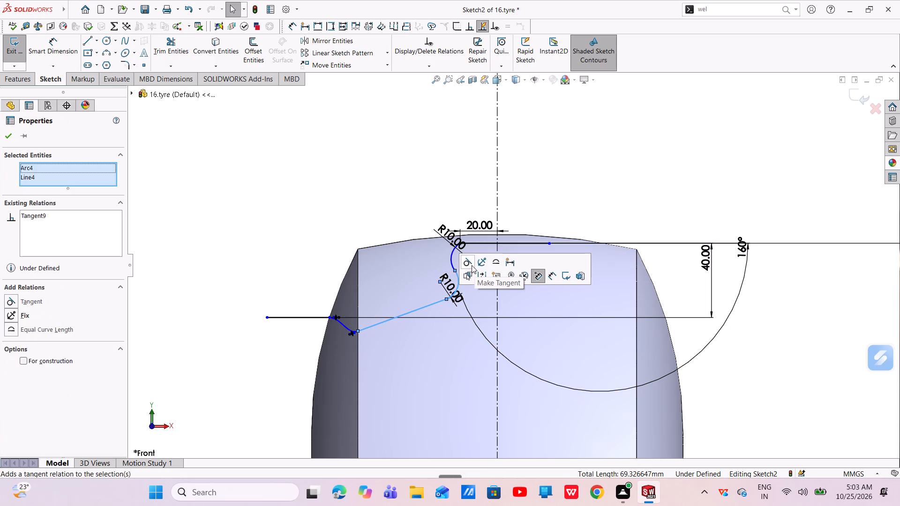
key(Escape)
Make the upper R10 arc tangent to the upper horizontal line.
click(474, 240)
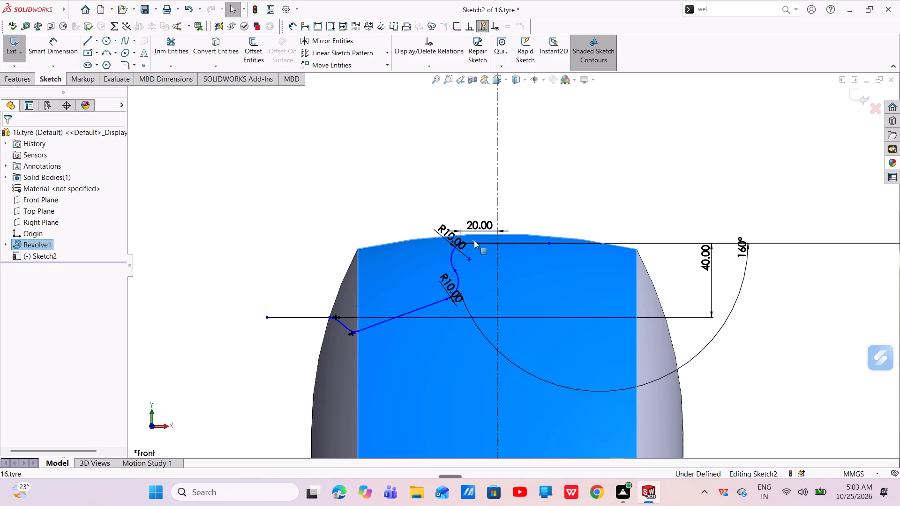
key(Escape)
key(Escape)
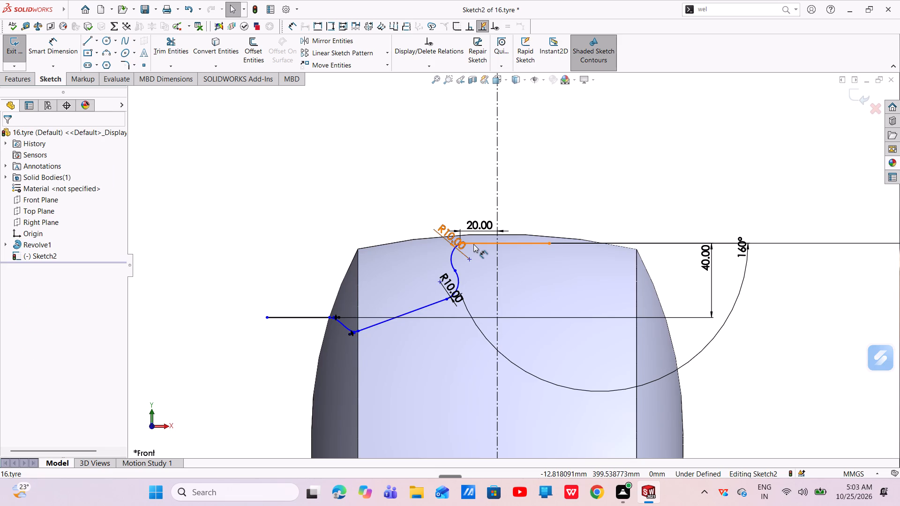
click(480, 244)
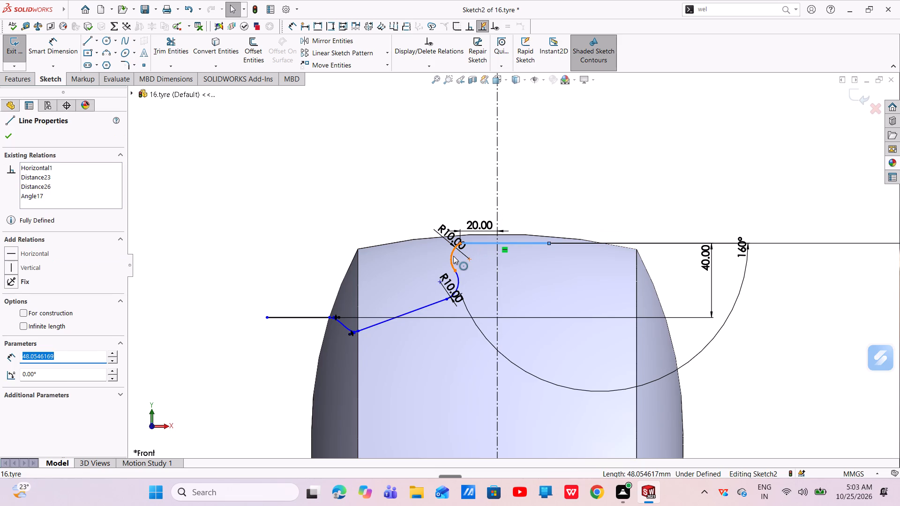
ctrl+click(453, 256)
click(481, 218)
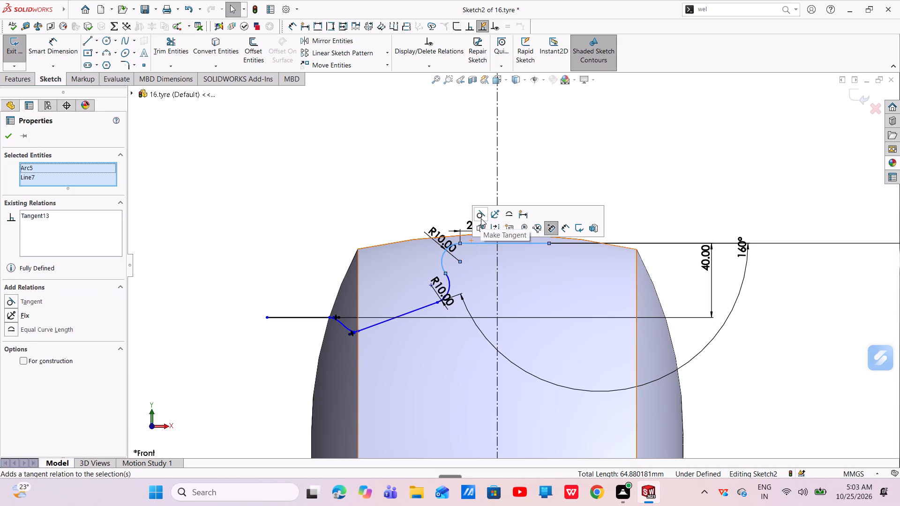
key(Escape)
key(Escape)
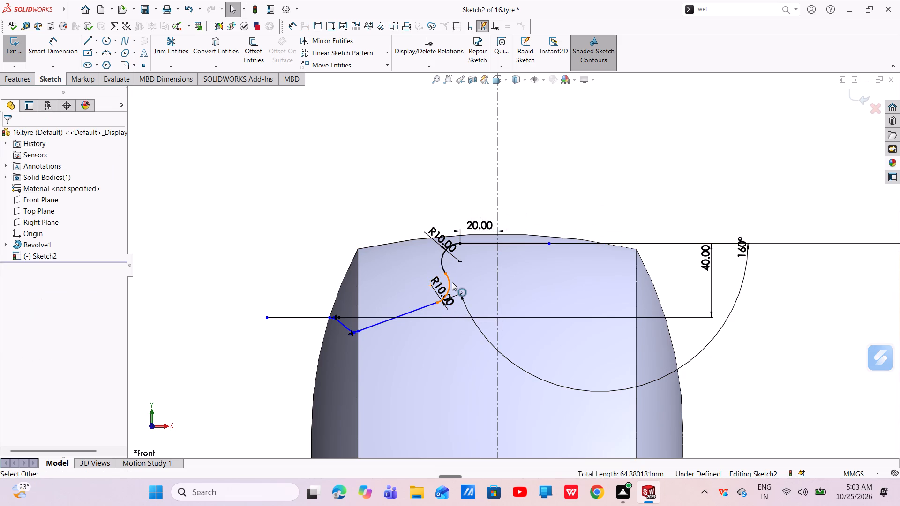
Apply tangent relations between the two R10 arcs and between the lower R10 arc and the rising line.
click(451, 282)
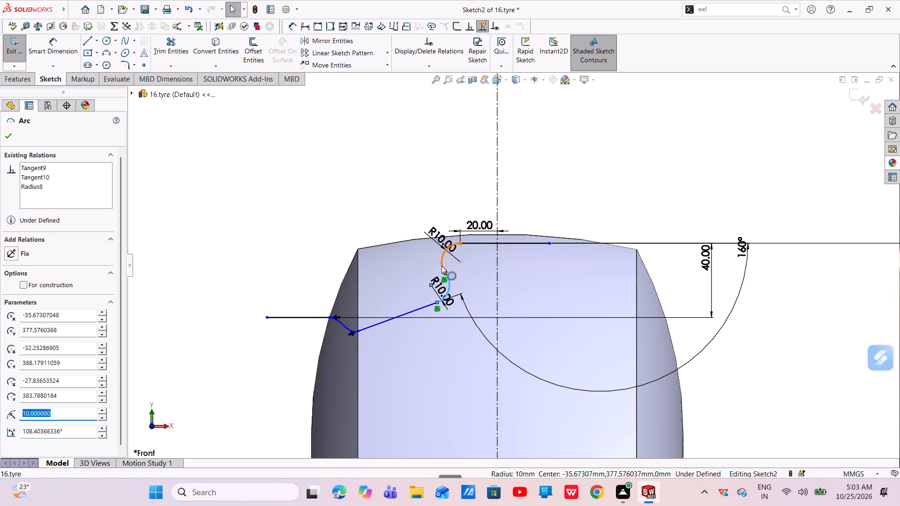
ctrl+click(442, 266)
click(483, 223)
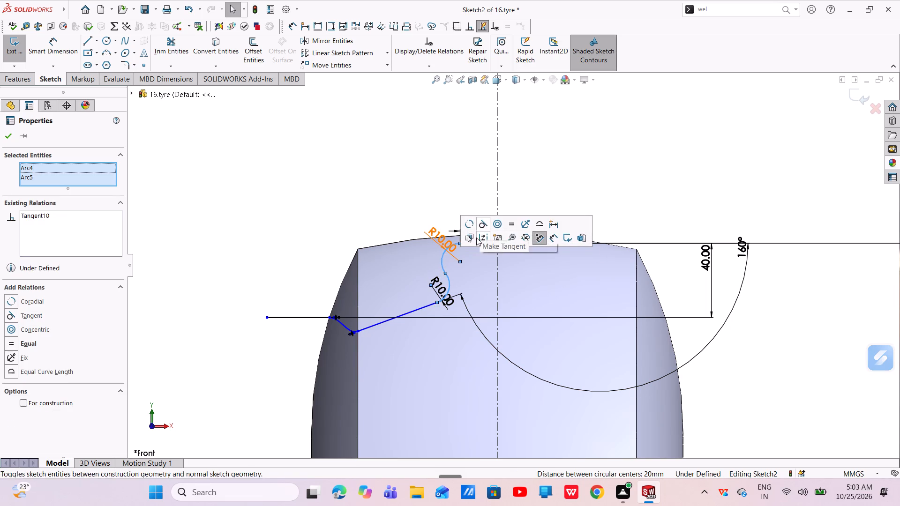
key(Escape)
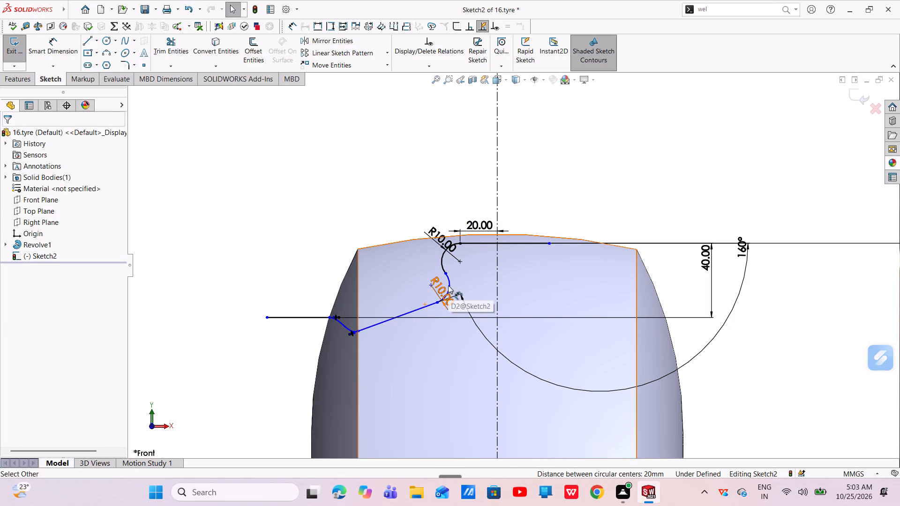
click(448, 285)
ctrl+click(420, 308)
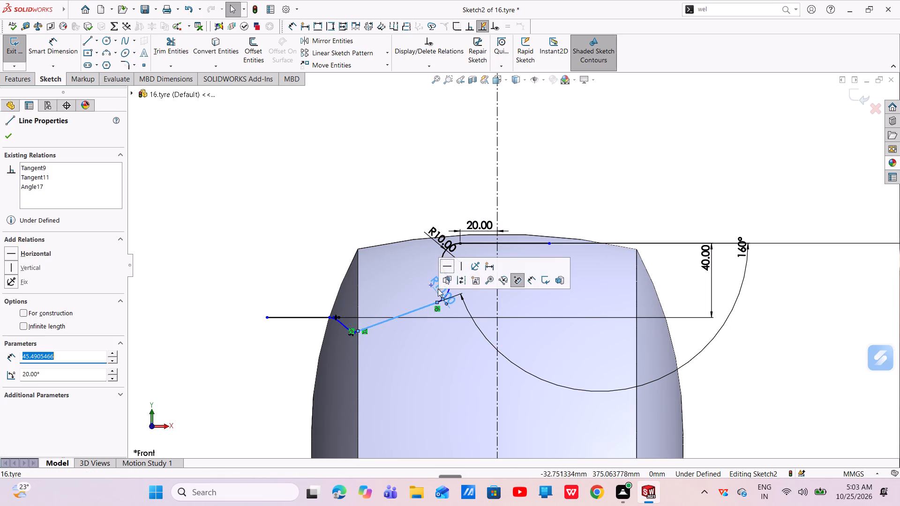
key(Escape)
key(Escape)
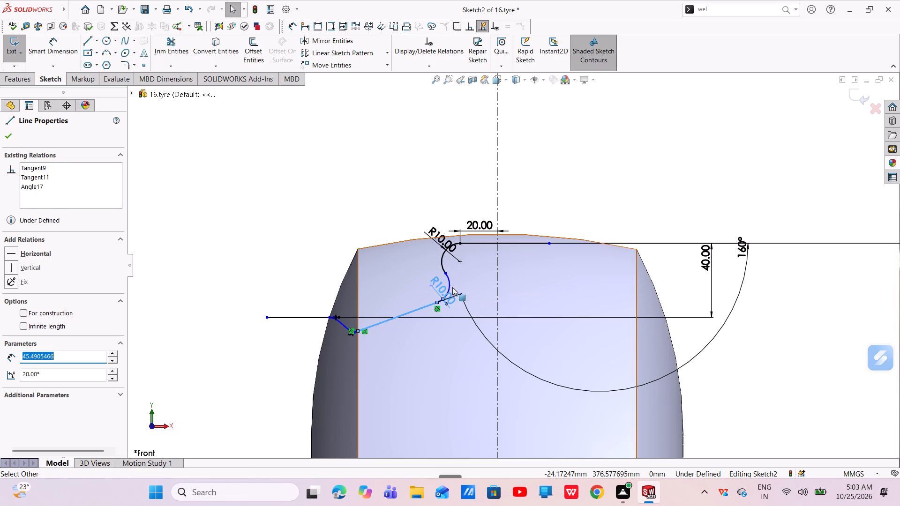
click(451, 281)
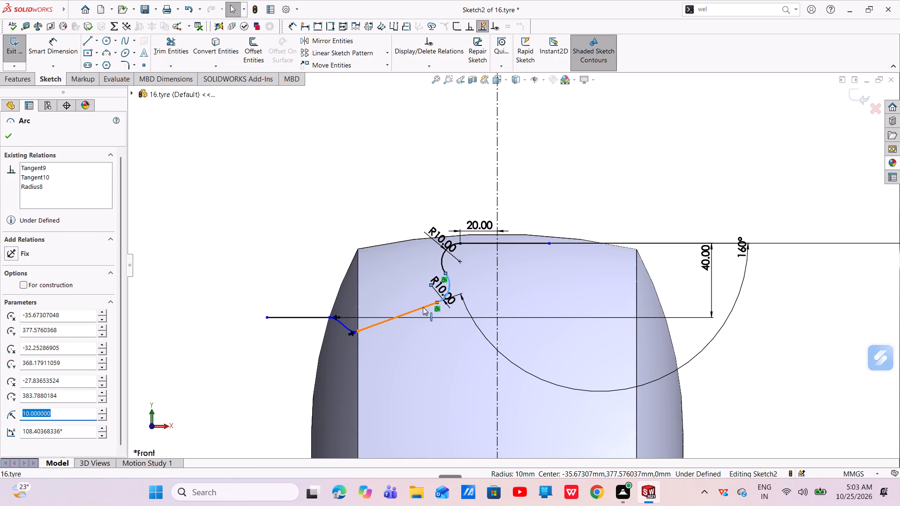
ctrl+click(422, 307)
click(451, 270)
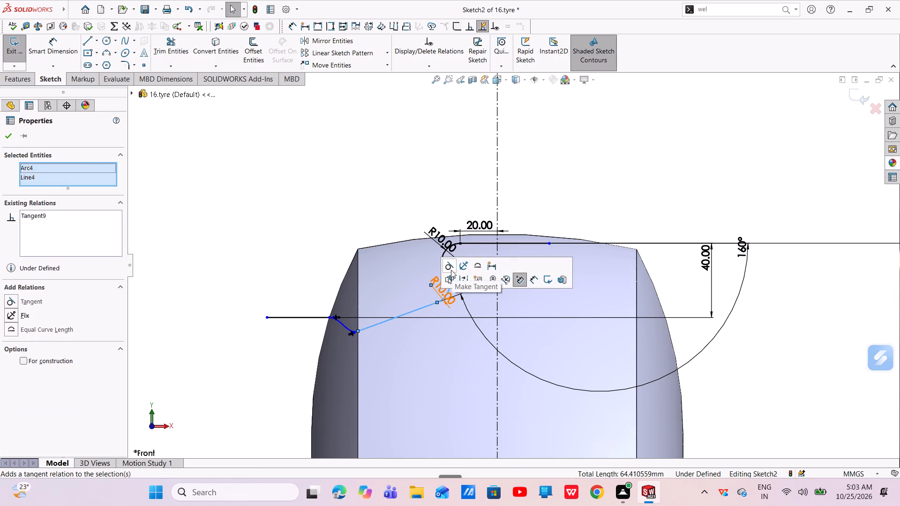
click(8, 134)
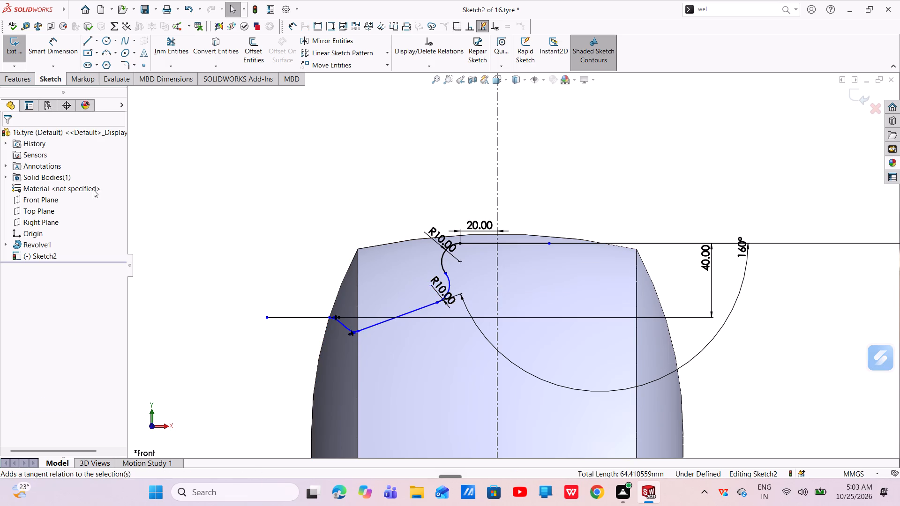
Move the spline's joint with the rising line up along the tyre's side edge to about Y 369.8 mm.
drag(356, 331, 358, 314)
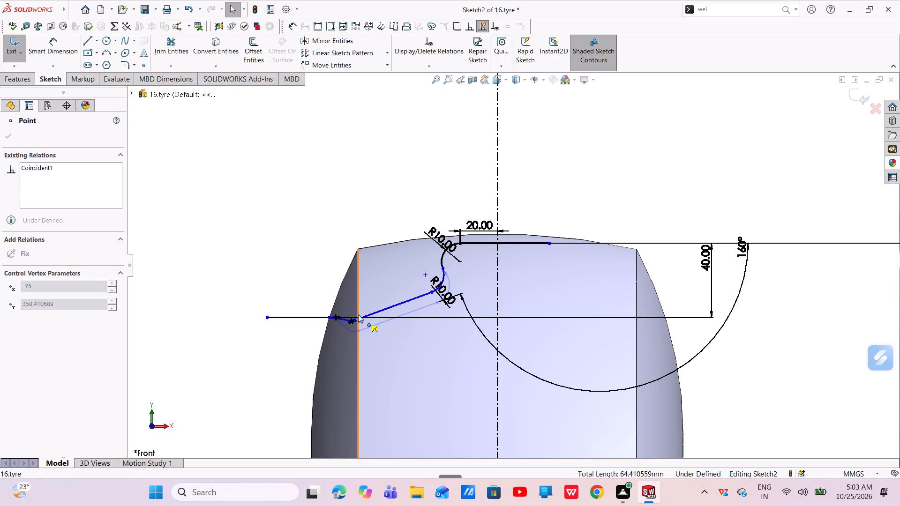
drag(358, 314, 357, 299)
key(Escape)
key(Escape)
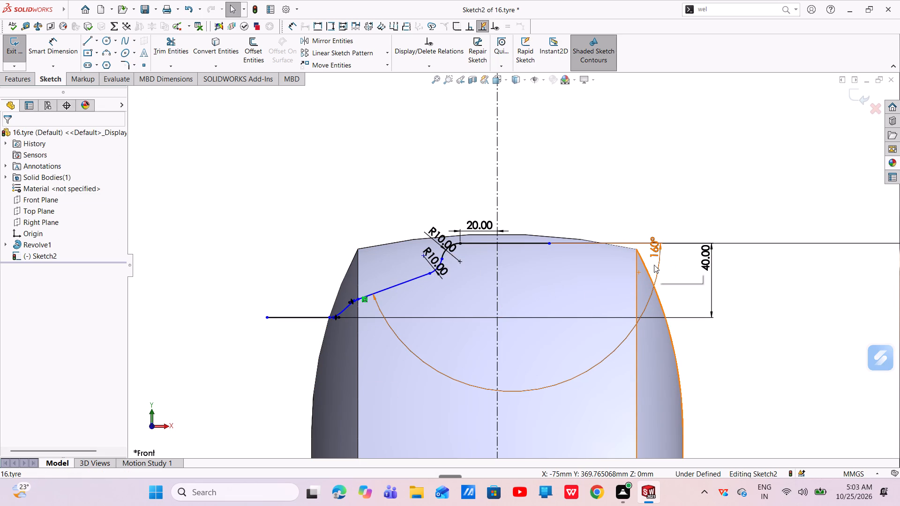
Set the vertical distance between the outer and upper horizontal lines to 30 mm.
double_click(700, 260)
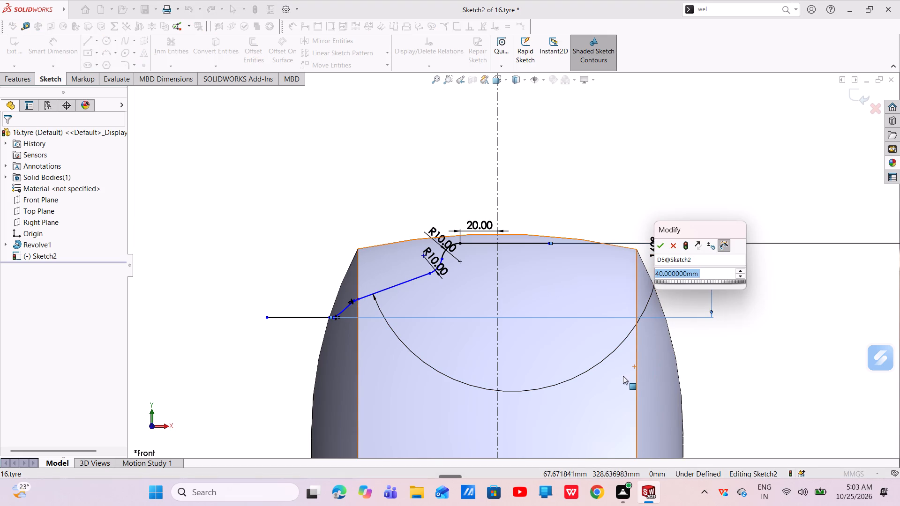
key(BackSpace)
text(30)
key(Return)
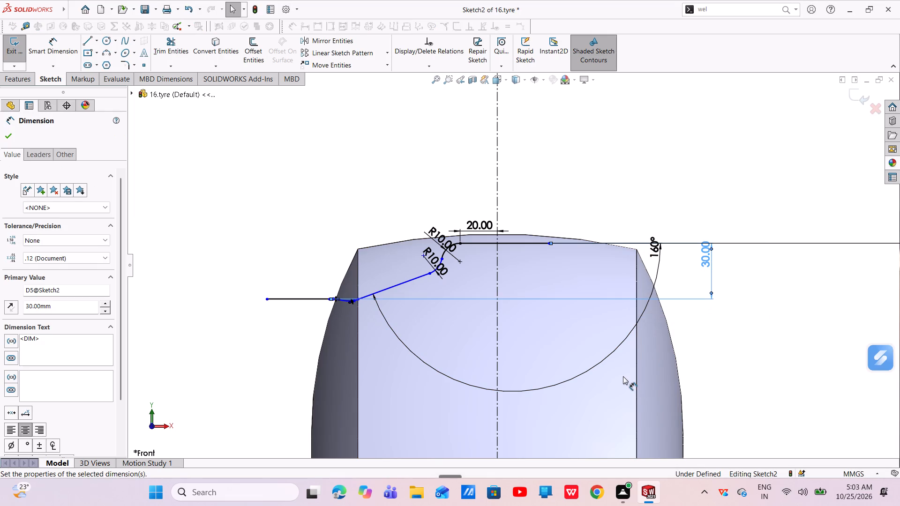
Set the angle between the rising line and the upper horizontal line to 170°.
double_click(652, 247)
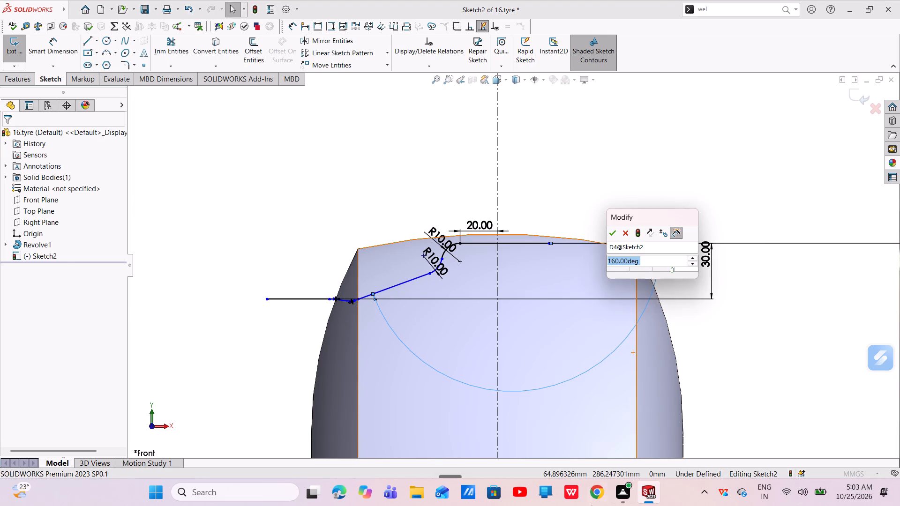
key(BackSpace)
text(170)
key(Return)
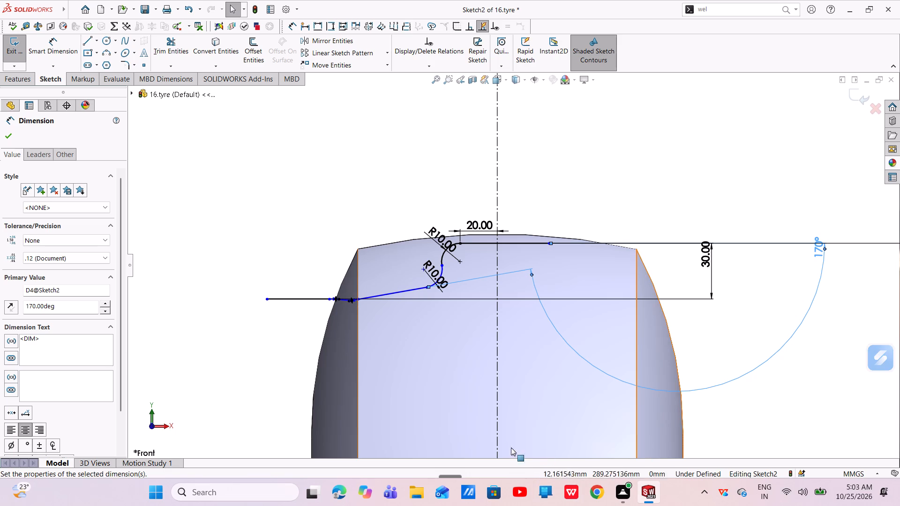
click(7, 137)
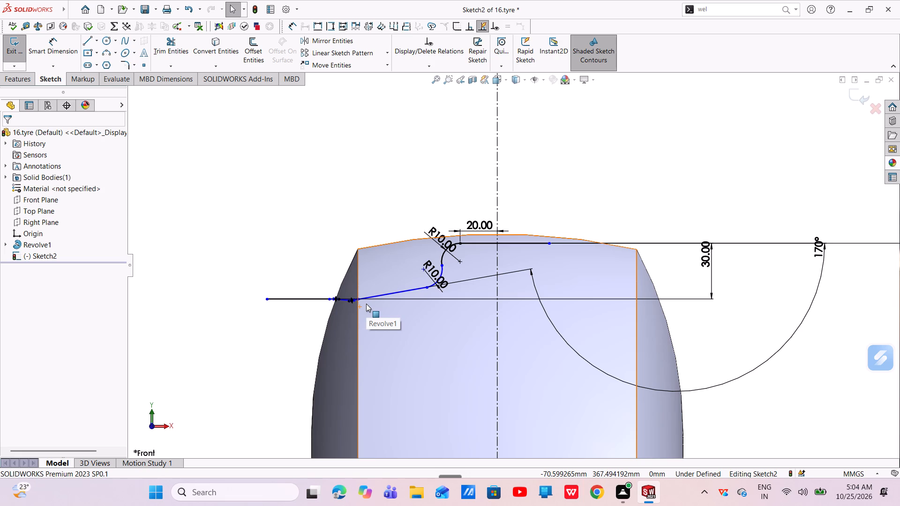
Move the spline's joint with the rising line up along the tyre's side edge to about Y 375.5 mm.
scroll(376, 290, down, 6)
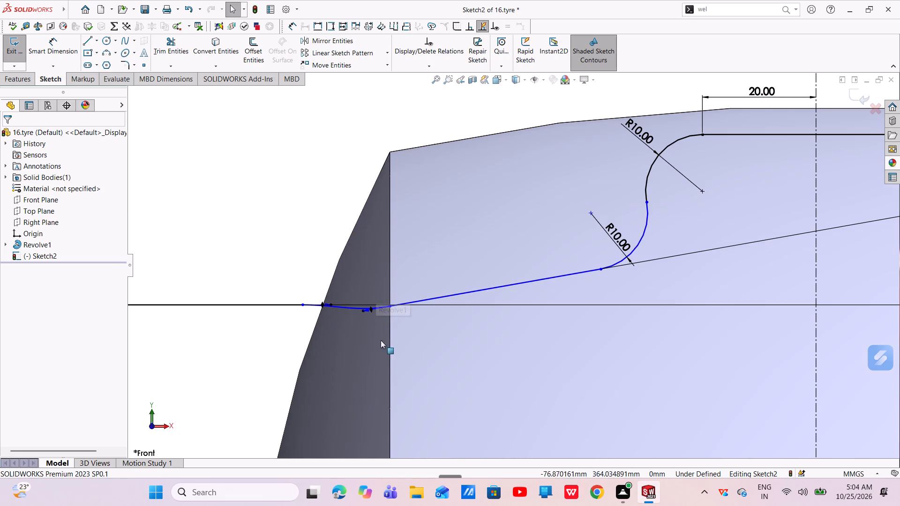
drag(389, 306, 388, 290)
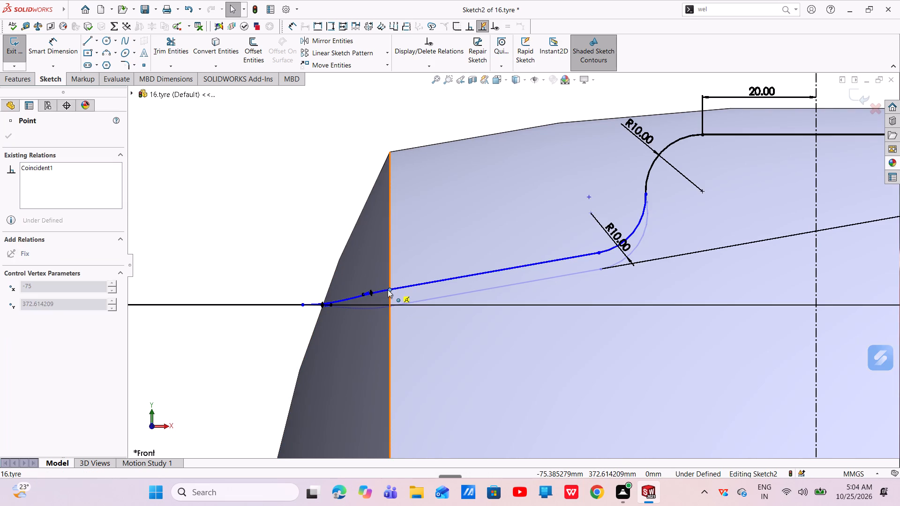
drag(388, 290, 389, 274)
key(Escape)
key(Escape)
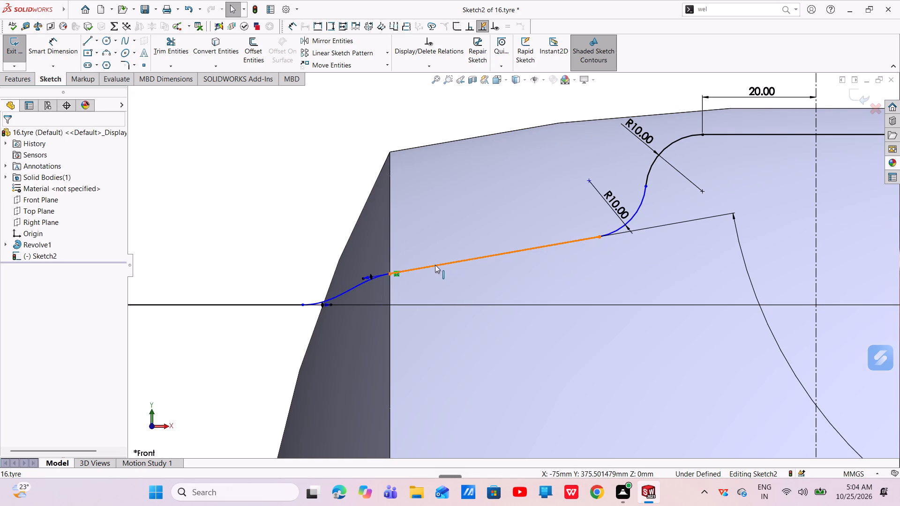
Apply a tangent relation between the rising line and the spline.
click(435, 265)
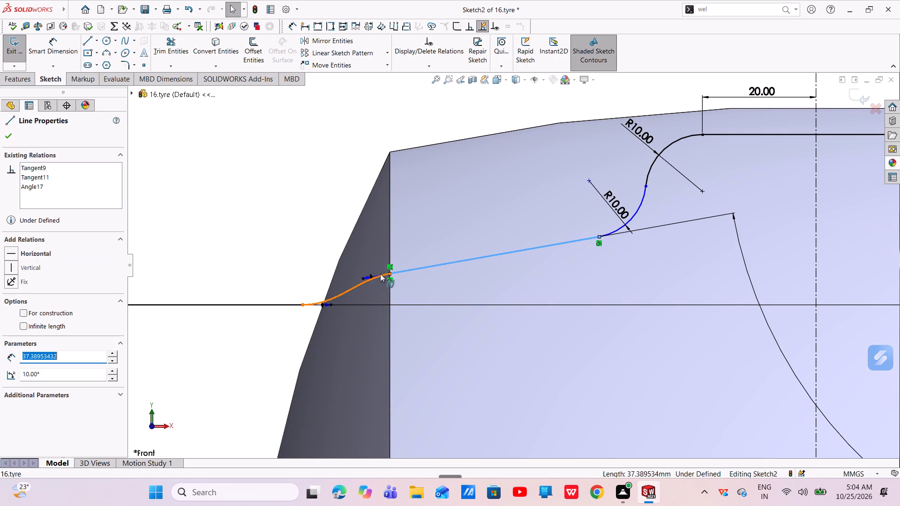
shift+click(380, 274)
click(421, 234)
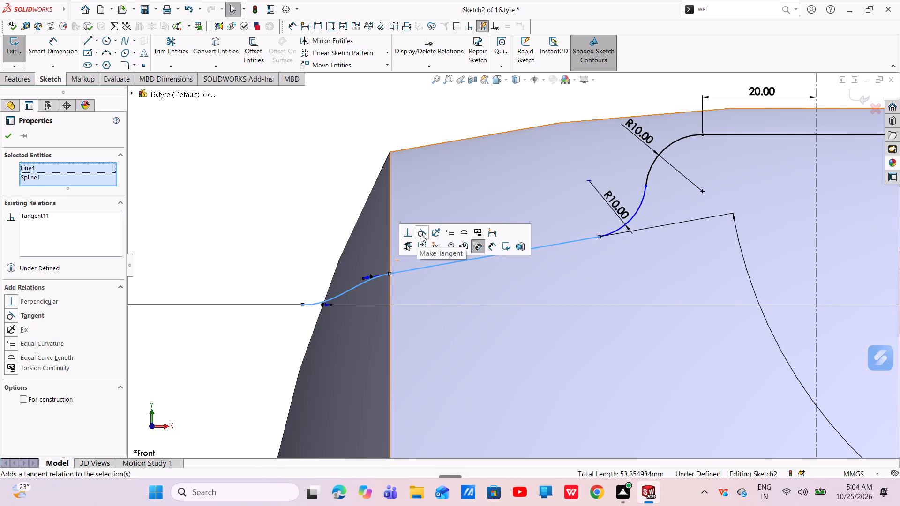
key(Escape)
key(Escape)
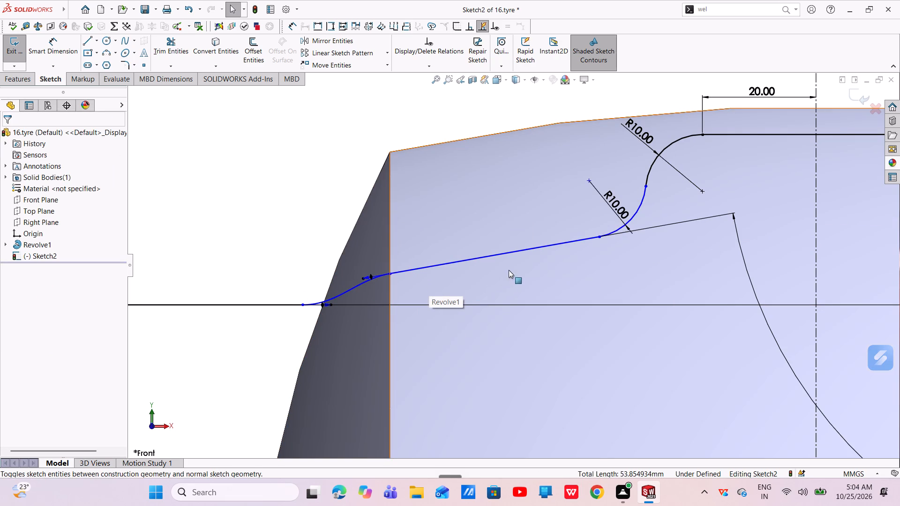
Apply a tangent relation between the lower R10 arc and the rising line.
scroll(537, 251, up, 1)
scroll(633, 217, down, 4)
click(569, 222)
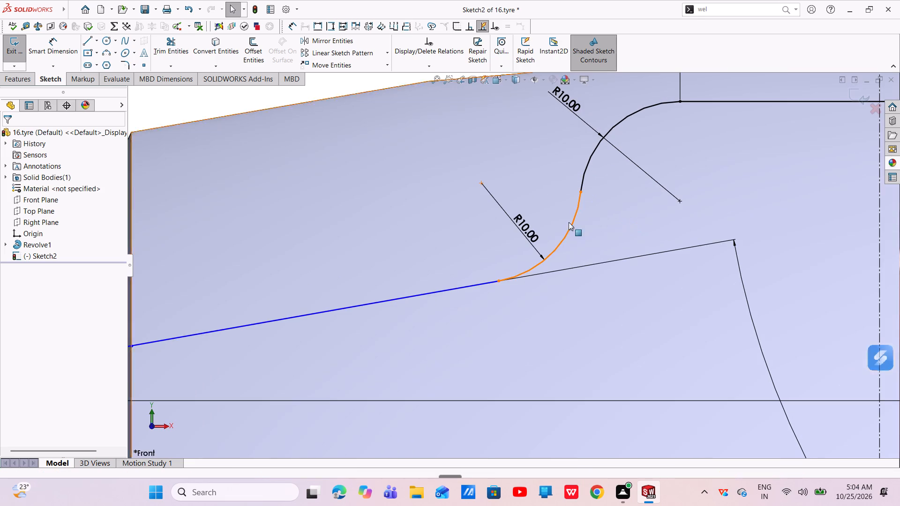
key(Escape)
key(Escape)
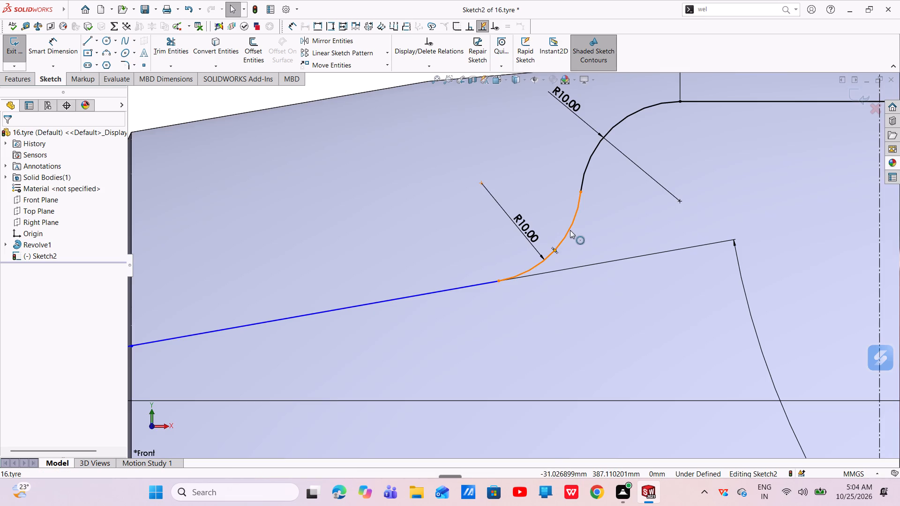
click(570, 230)
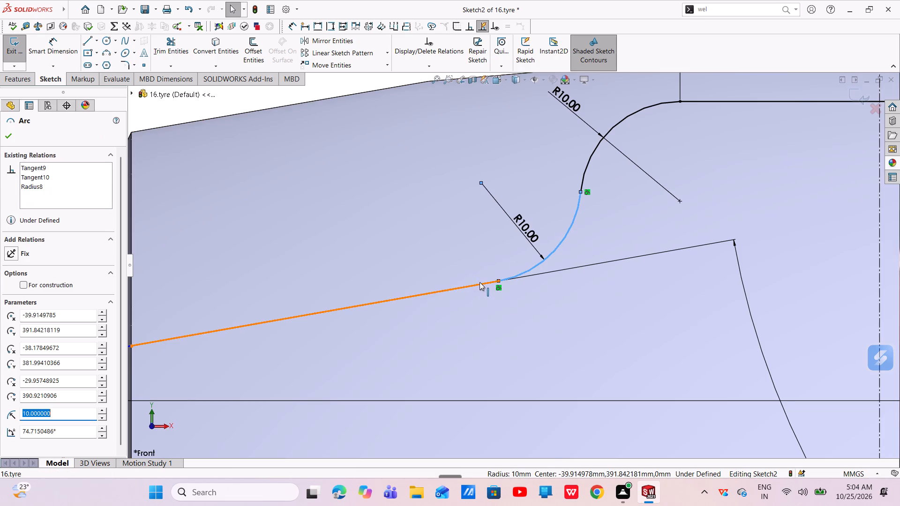
ctrl+click(480, 283)
click(506, 242)
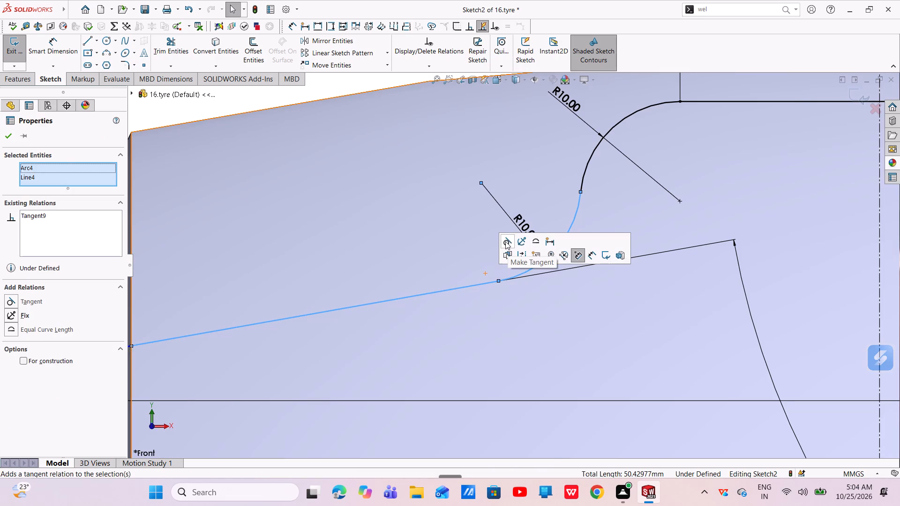
click(9, 139)
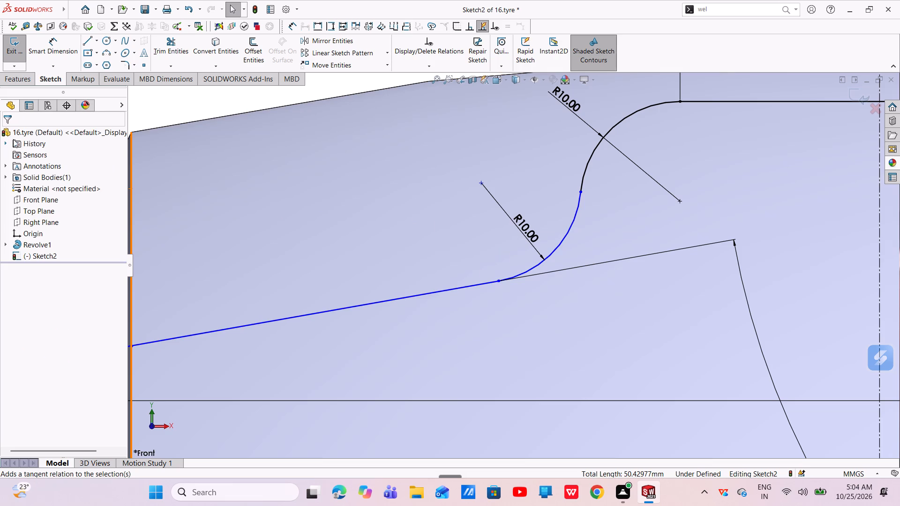
Apply a tangent relation between the upper and lower R10 arcs.
click(584, 171)
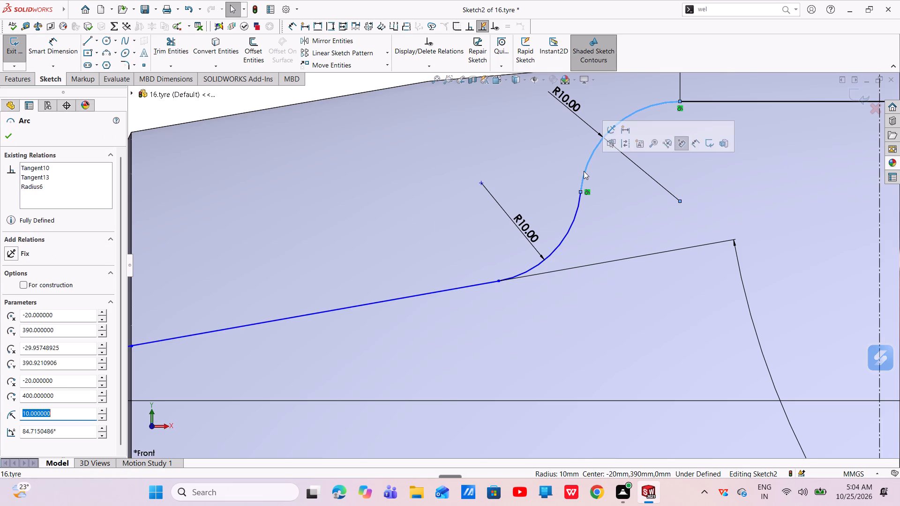
ctrl+click(575, 223)
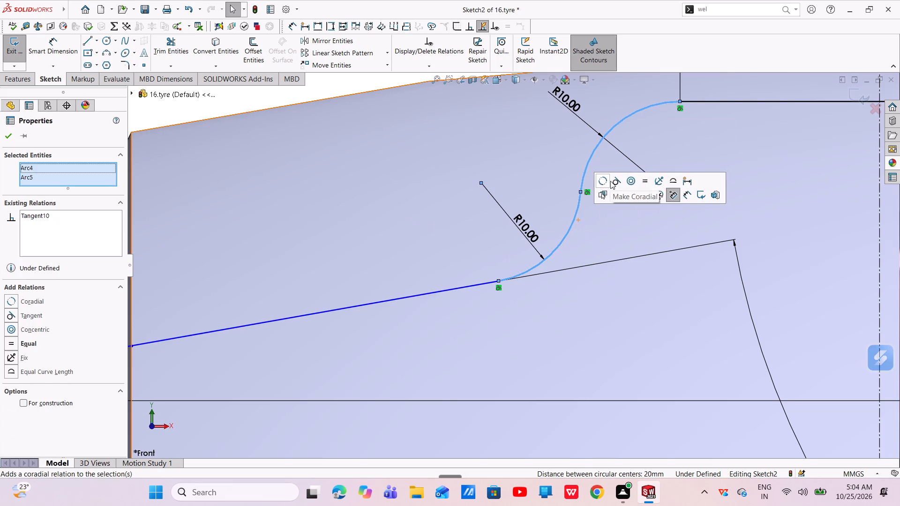
click(614, 181)
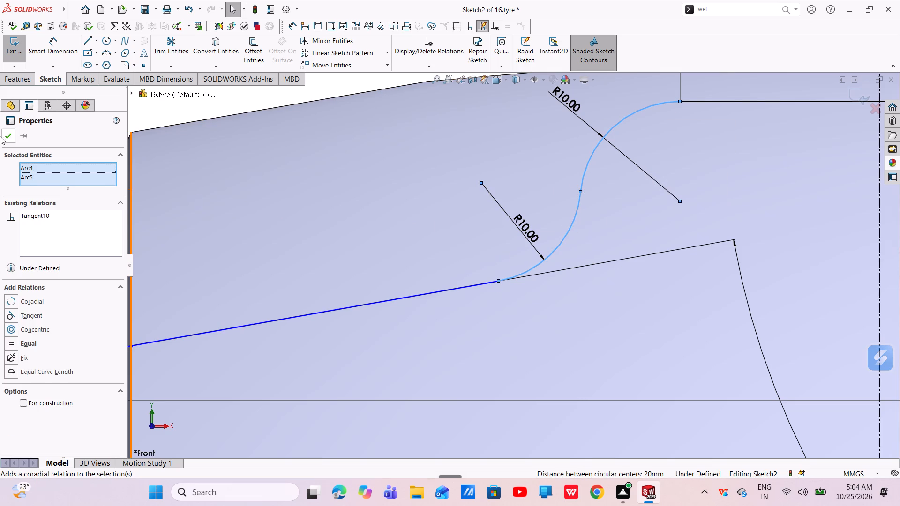
click(14, 137)
Draw a horizontal centreline about 474.5 mm long from the origin in the positive X direction.
scroll(511, 238, up, 3)
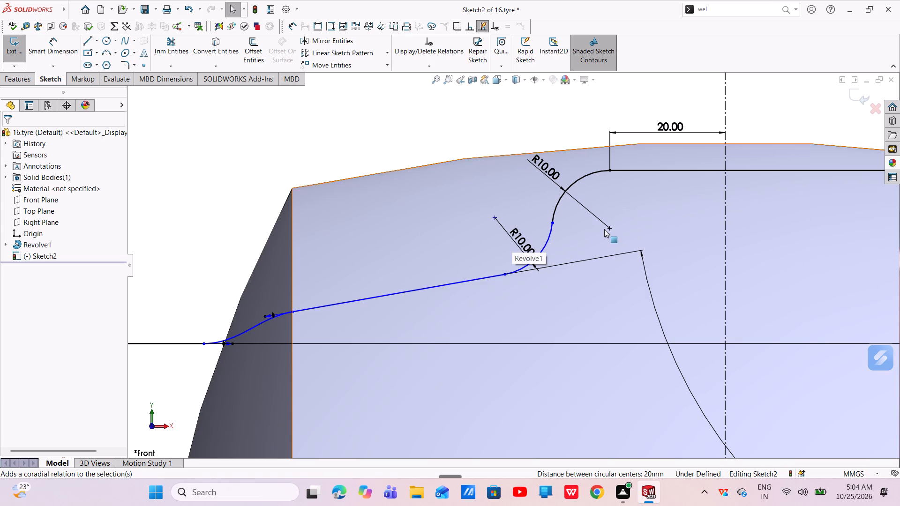
scroll(770, 337, up, 8)
scroll(725, 380, up, 5)
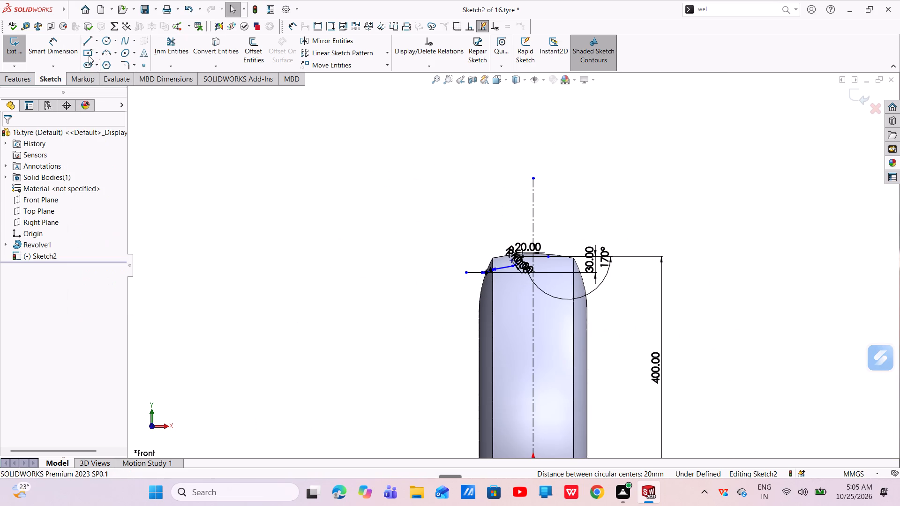
click(97, 39)
click(112, 78)
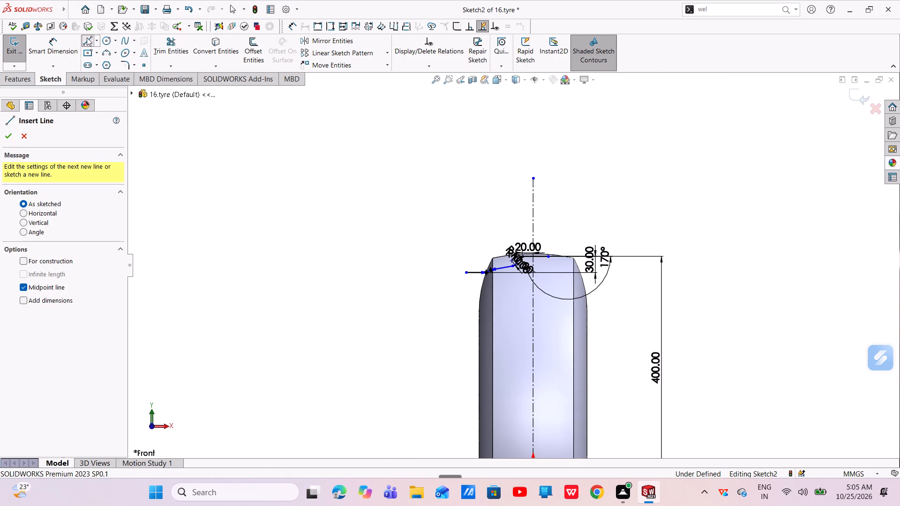
click(99, 38)
click(103, 62)
scroll(401, 264, up, 2)
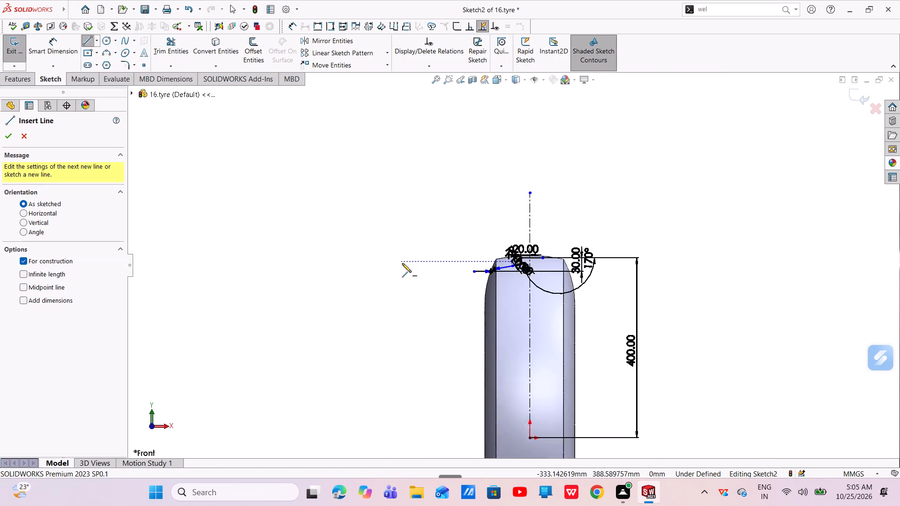
scroll(402, 263, up, 2)
scroll(516, 352, down, 5)
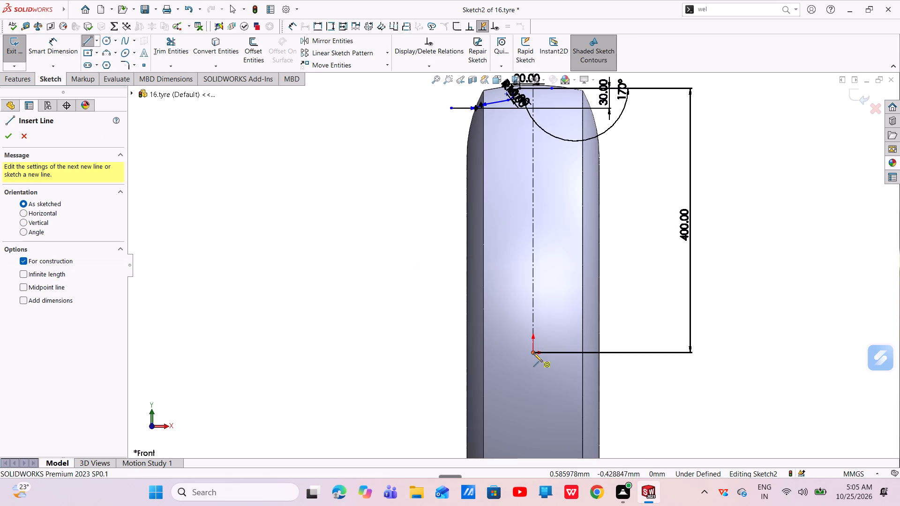
click(533, 353)
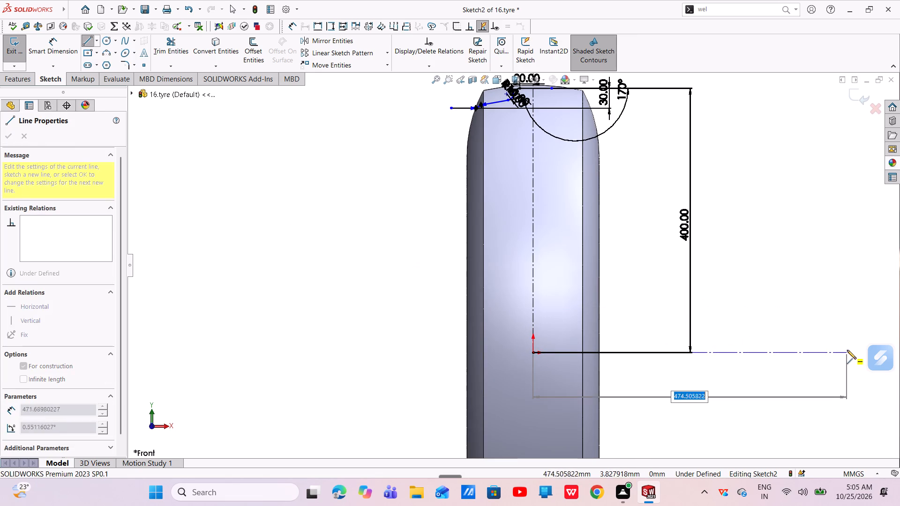
click(847, 350)
right_click(847, 350)
click(825, 357)
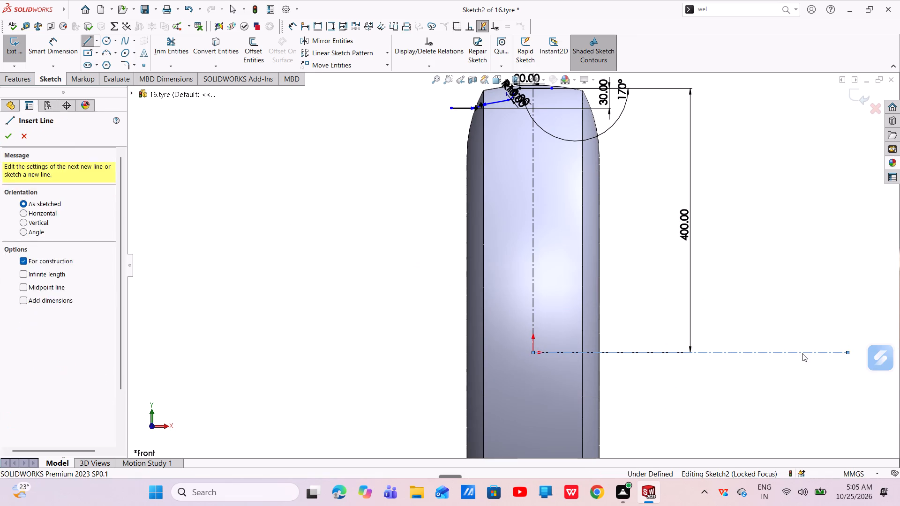
scroll(756, 342, up, 3)
scroll(683, 215, down, 3)
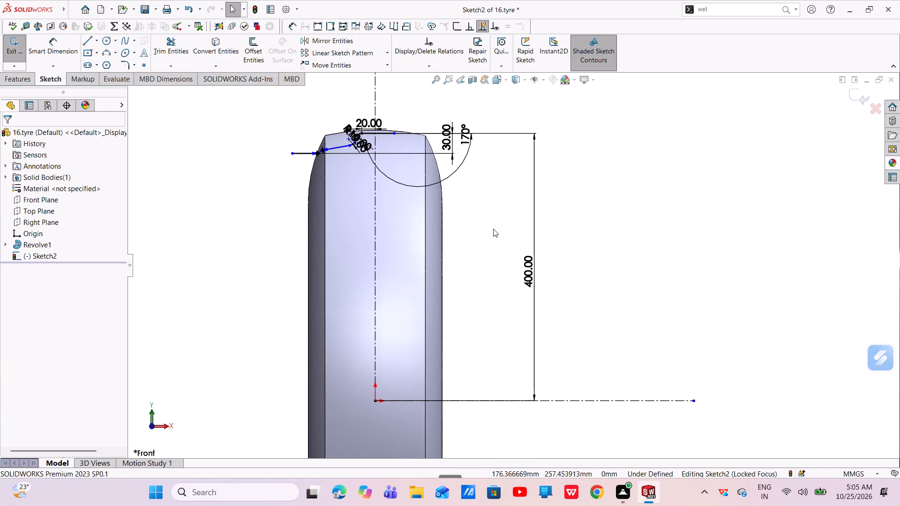
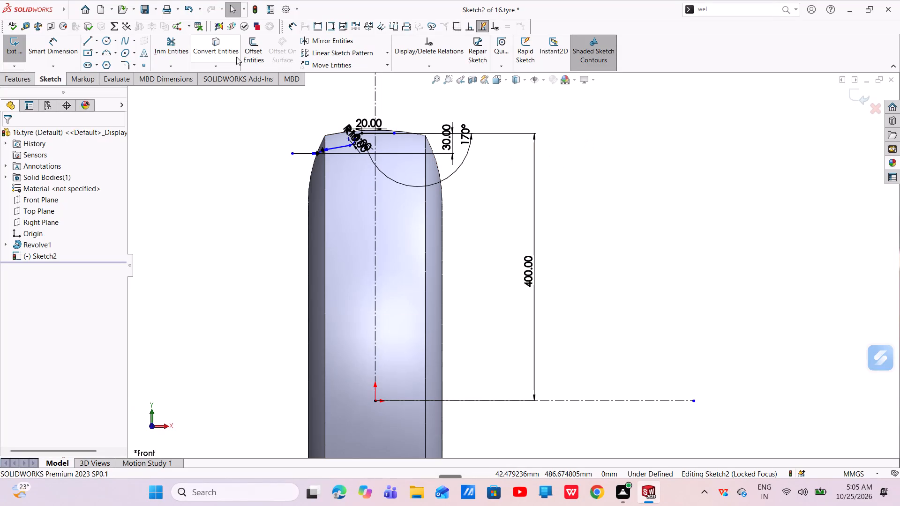
Mirror the two R10 arcs, the rising line, the spline and the outer horizontal line about the vertical centreline.
scroll(377, 130, down, 5)
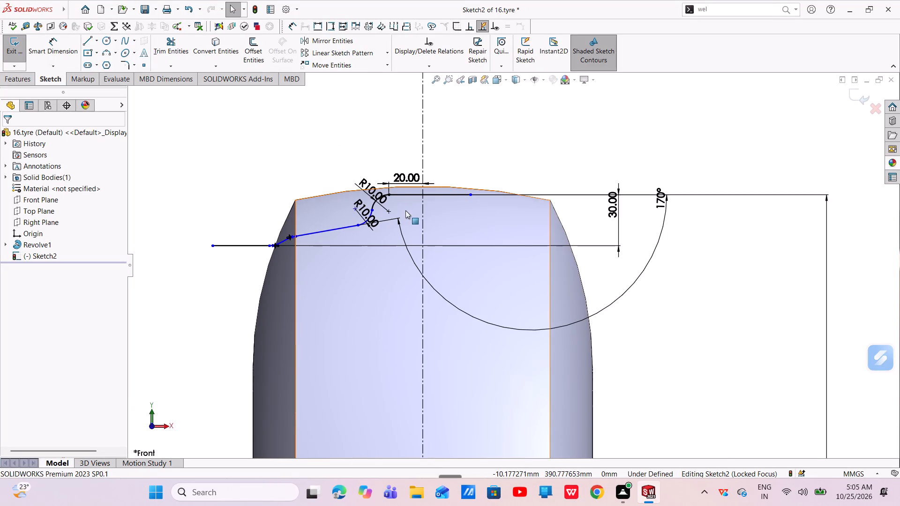
scroll(420, 199, down, 4)
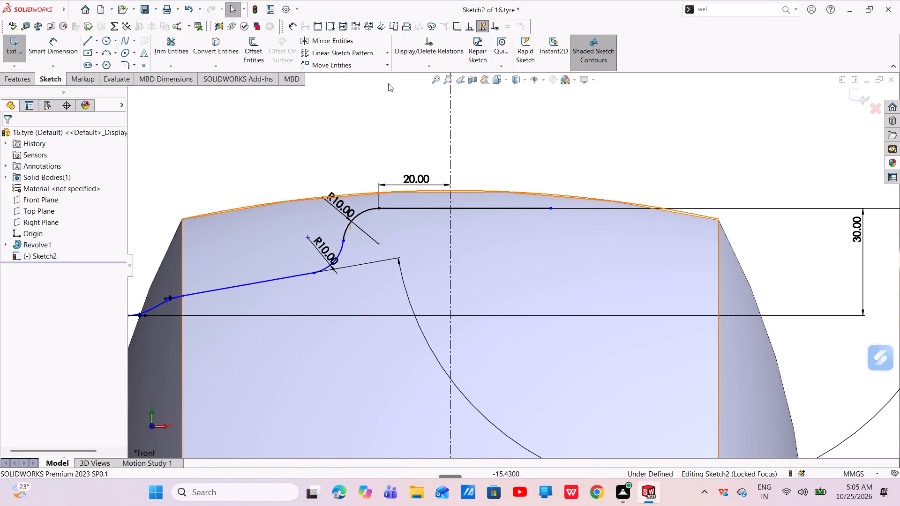
click(322, 43)
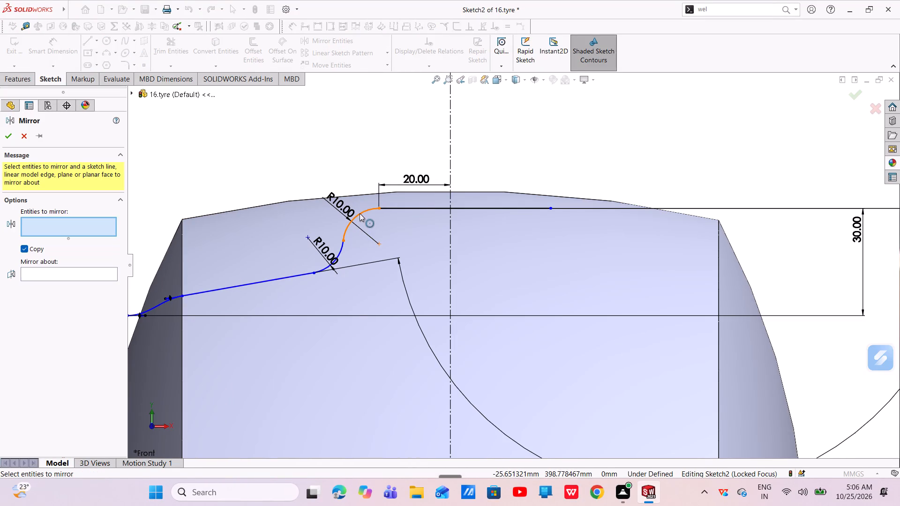
click(359, 213)
click(339, 253)
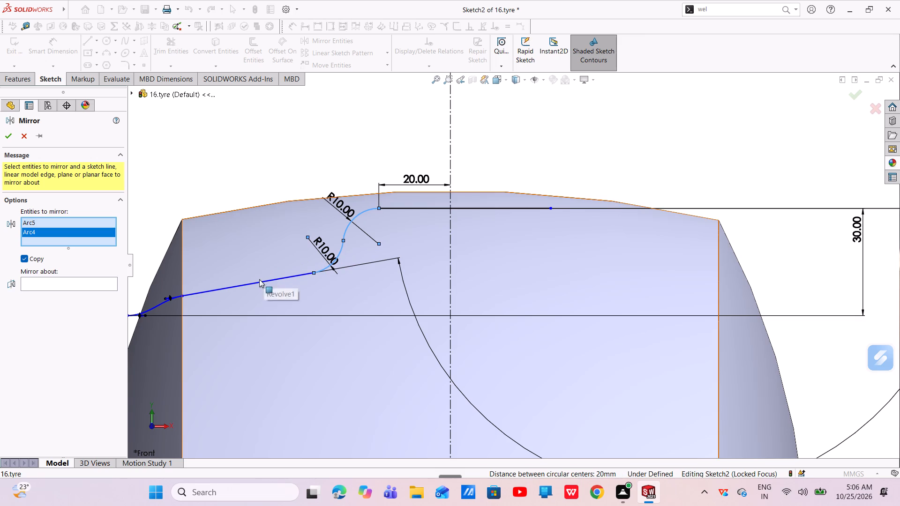
click(257, 280)
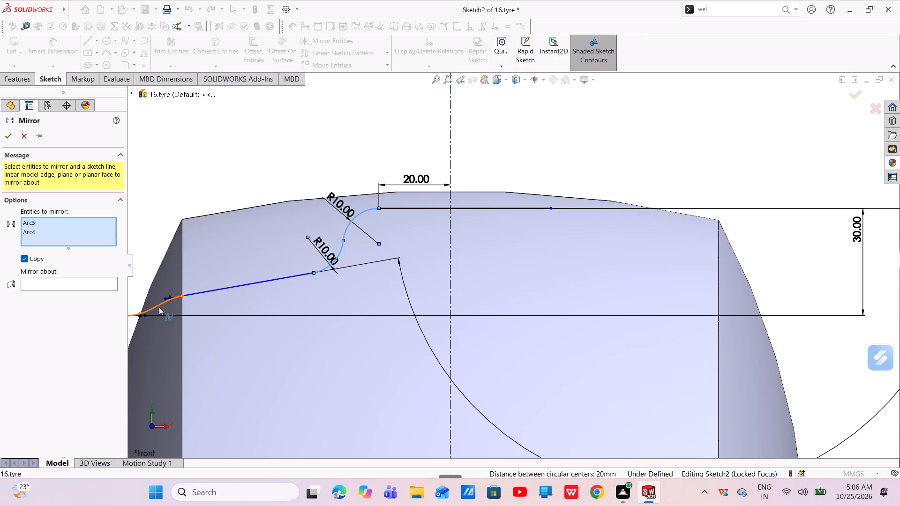
click(159, 307)
click(56, 295)
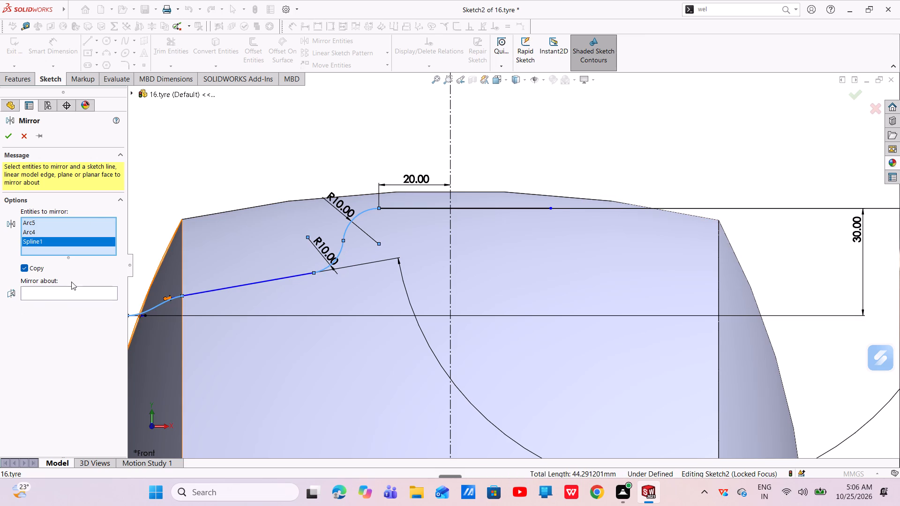
click(451, 140)
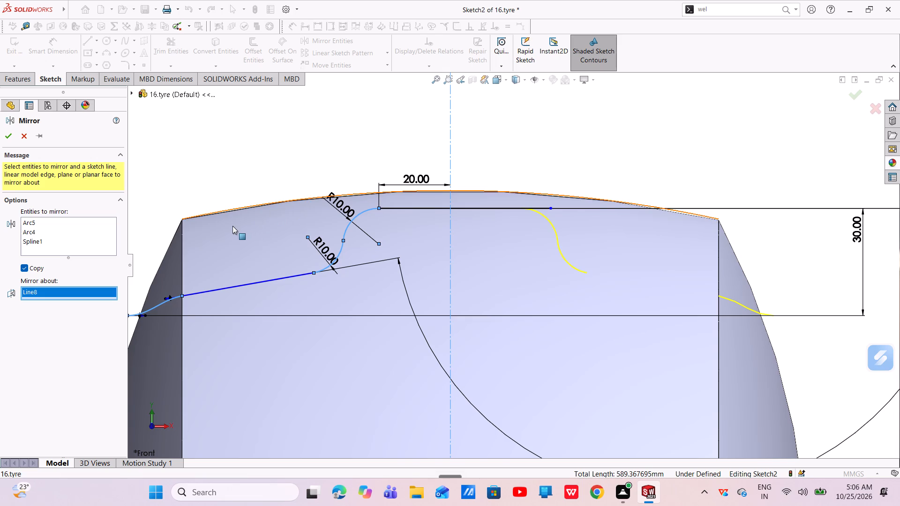
click(89, 234)
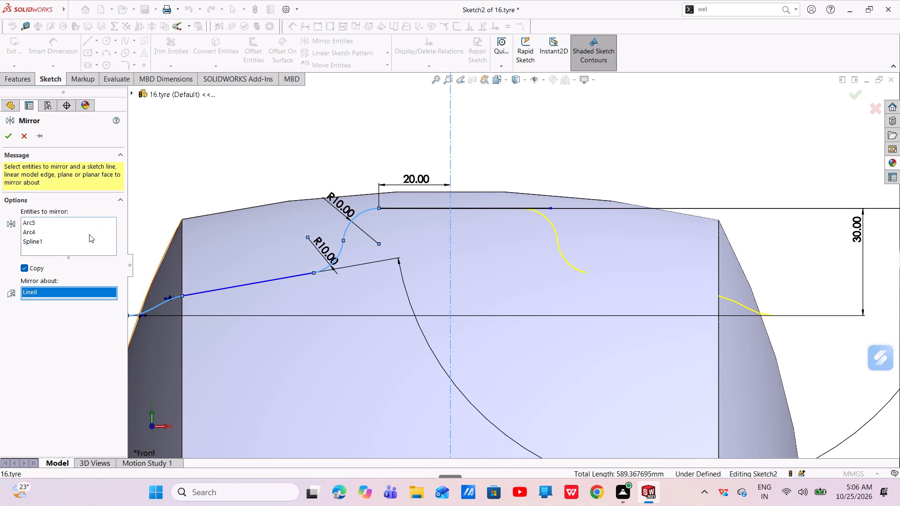
click(275, 280)
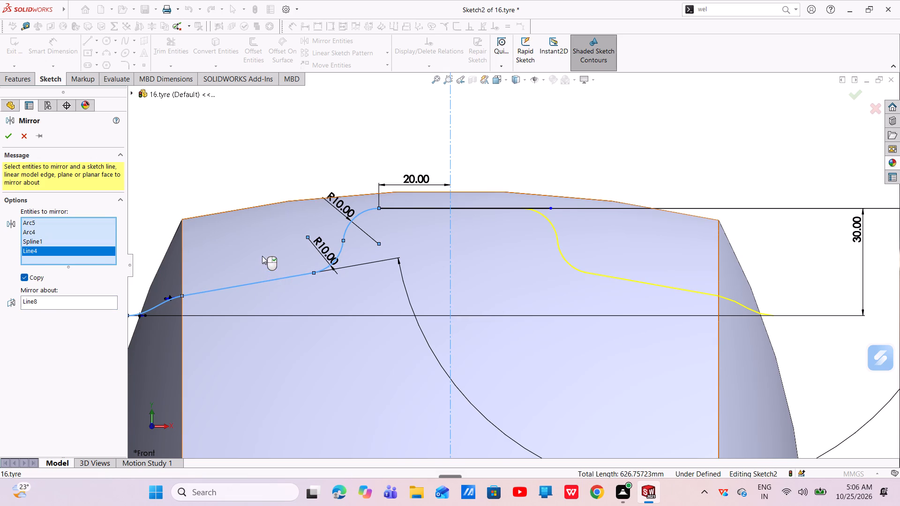
scroll(263, 251, up, 3)
click(98, 258)
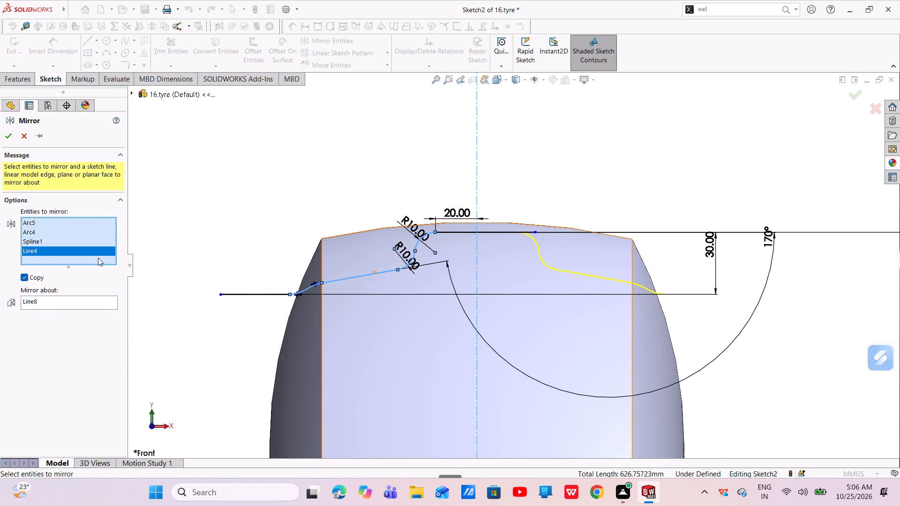
click(256, 293)
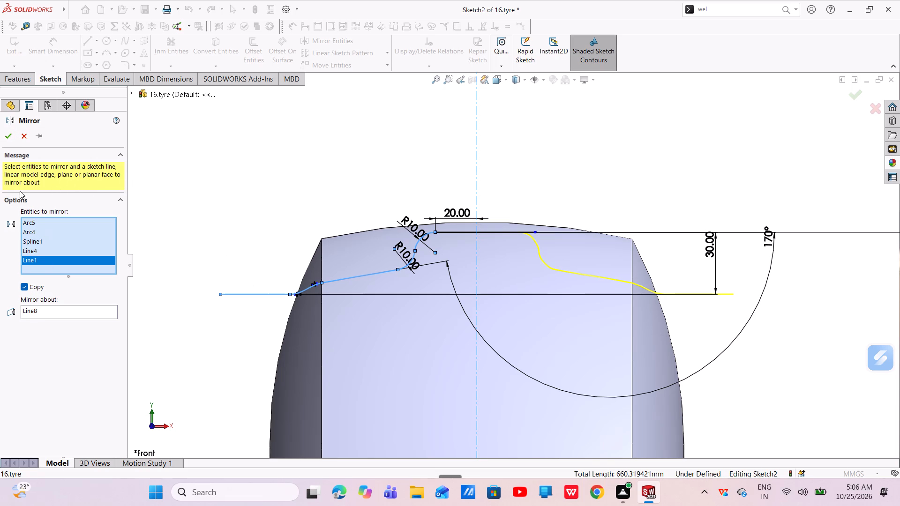
click(7, 140)
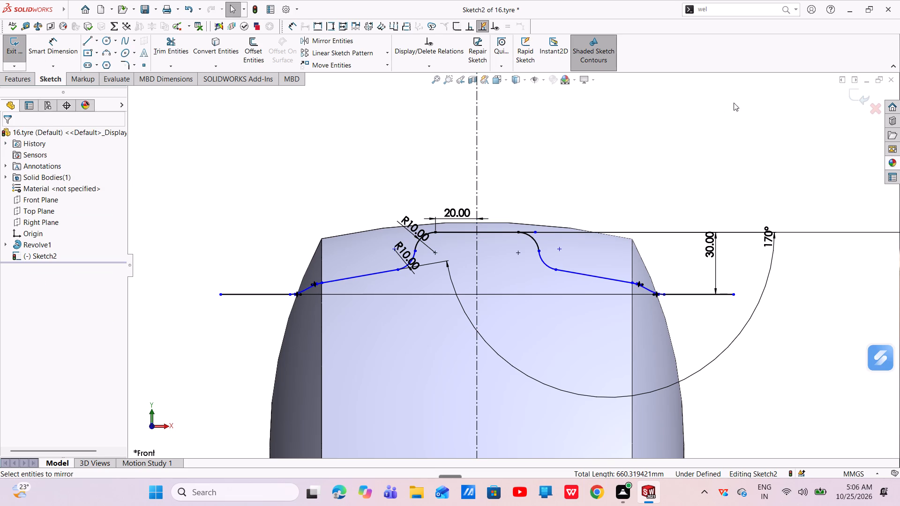
Create a revolved surface from the groove profile, 360 degrees around the horizontal centreline through the origin.
drag(712, 10, 668, 10)
key(BackSpace)
key(s)
text(ur)
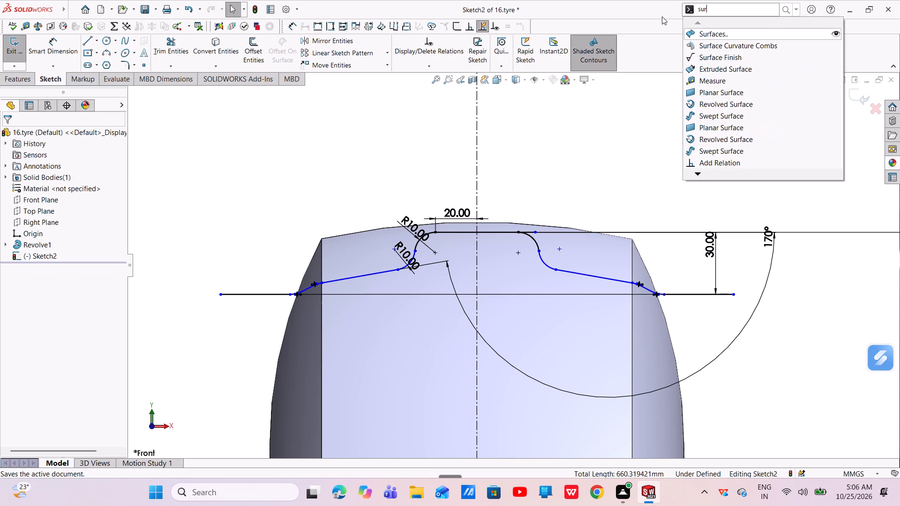
click(731, 34)
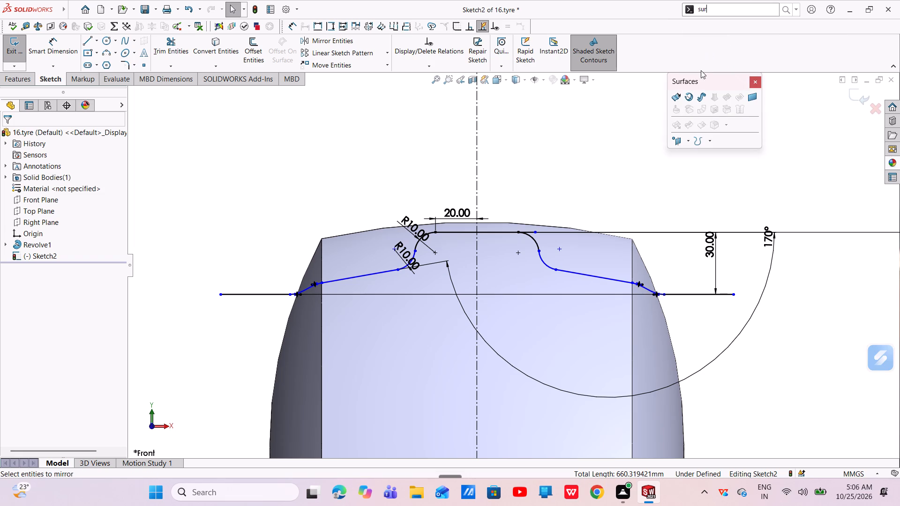
click(690, 94)
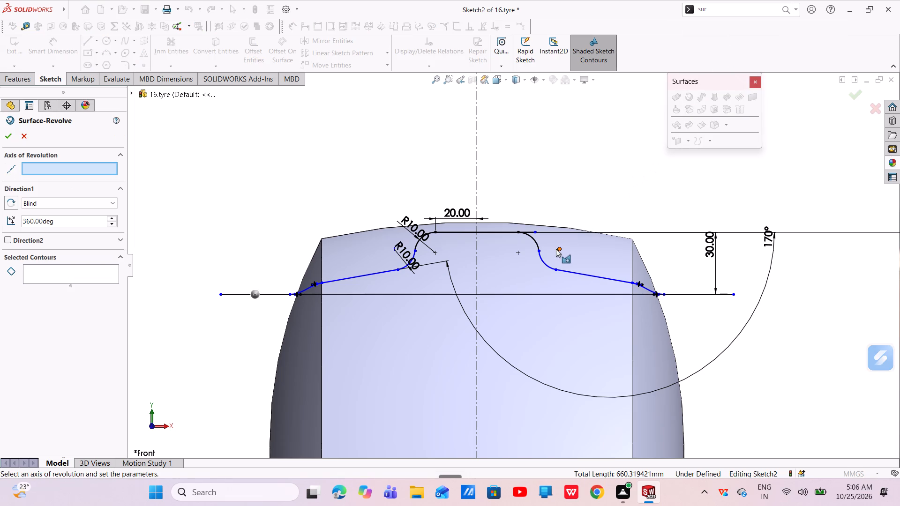
scroll(556, 249, up, 7)
scroll(565, 342, up, 3)
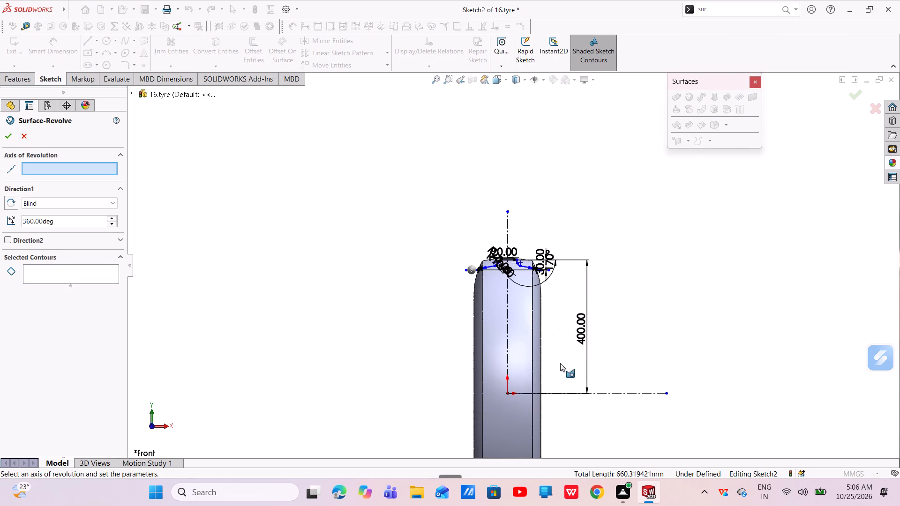
click(633, 392)
scroll(606, 357, up, 2)
middle_drag(599, 346, 575, 331)
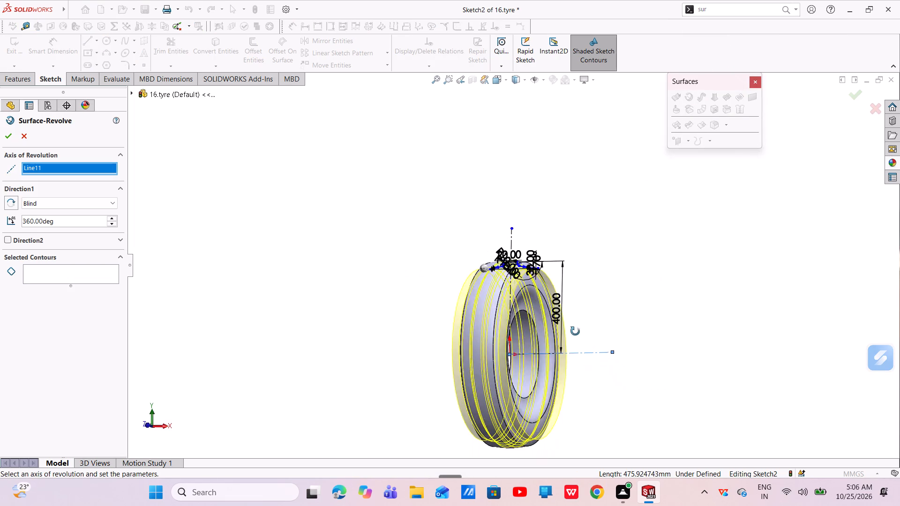
middle_drag(575, 331, 585, 360)
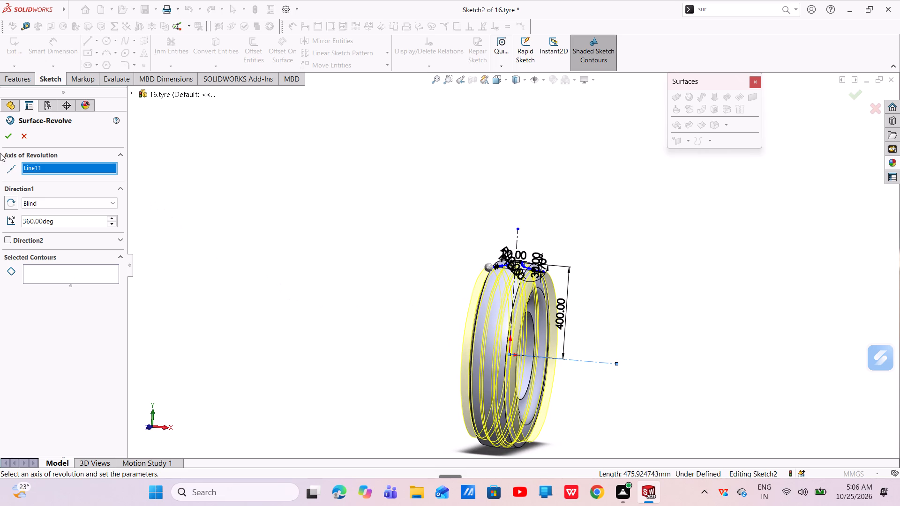
click(10, 138)
Examine the revolved surface around the tyre from several angles.
scroll(514, 291, down, 5)
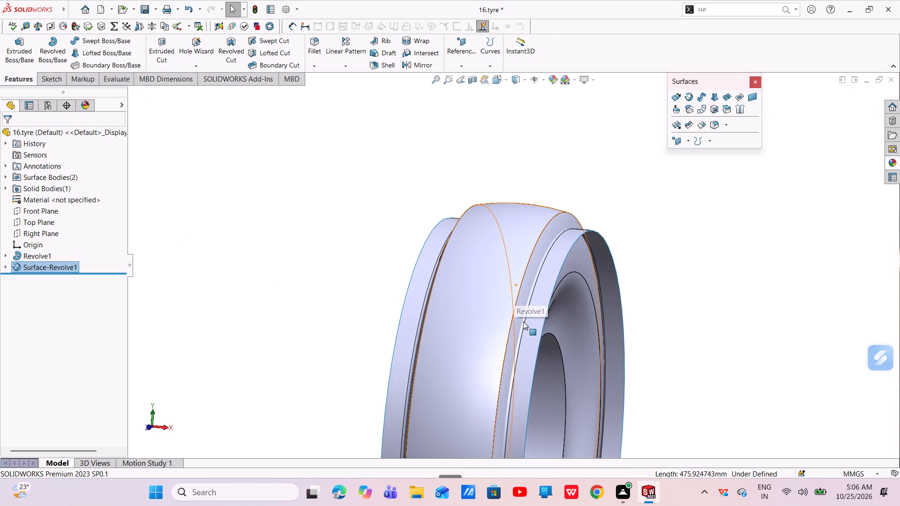
middle_drag(523, 321, 546, 341)
scroll(572, 310, down, 3)
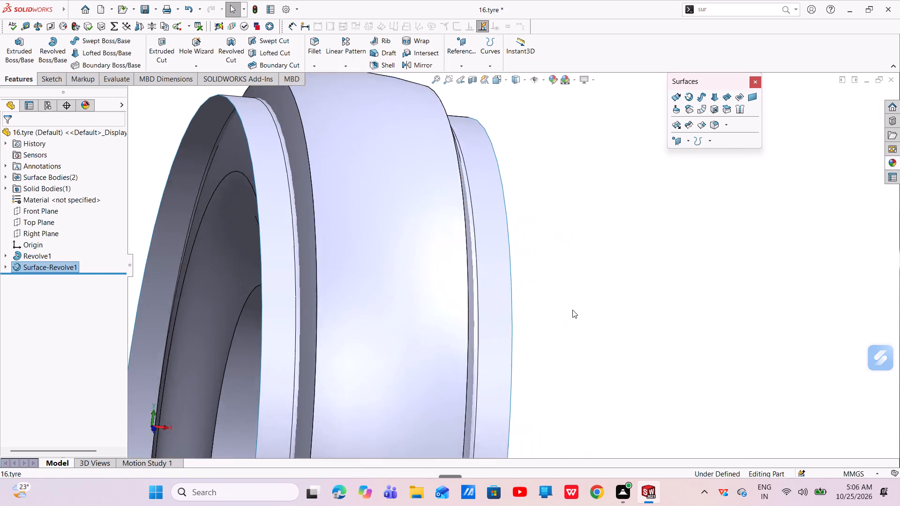
scroll(572, 310, down, 1)
scroll(572, 309, up, 8)
scroll(556, 301, down, 1)
scroll(556, 301, up, 1)
middle_drag(556, 301, 493, 334)
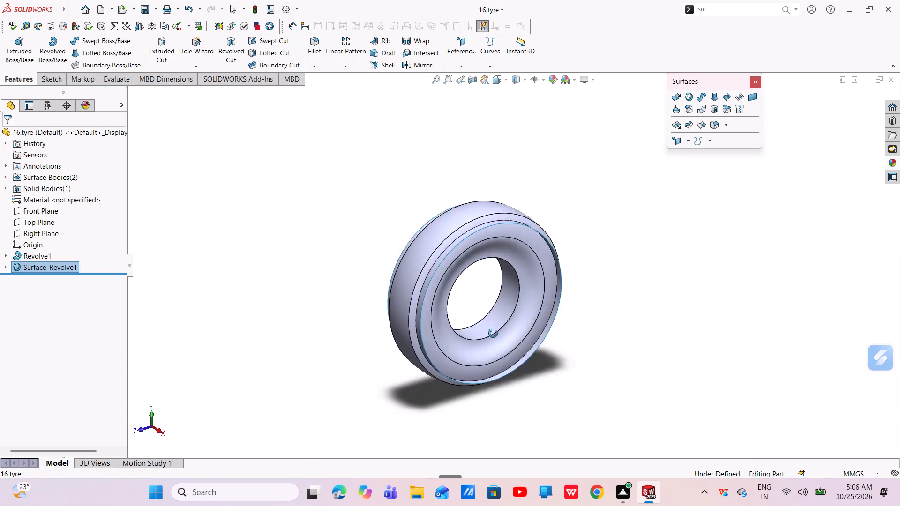
middle_drag(493, 334, 512, 349)
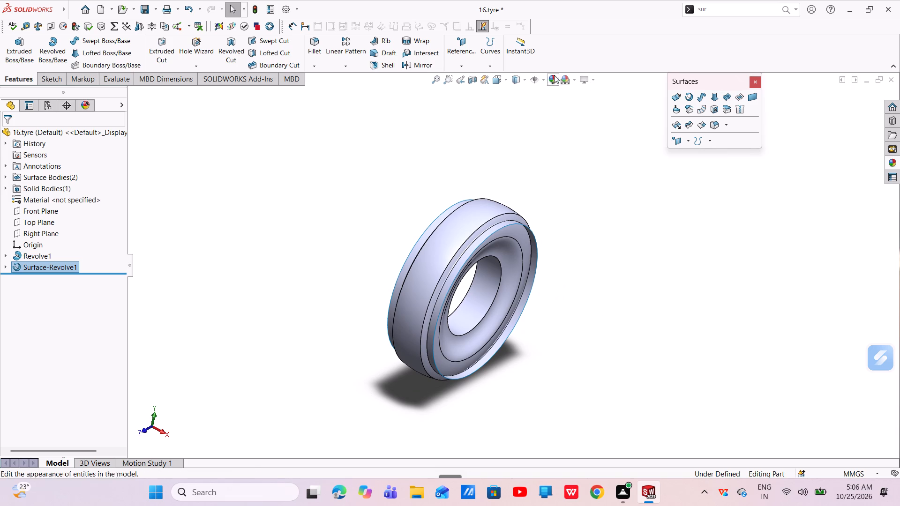
click(757, 81)
Create a reference plane offset 410 mm above the Top Plane.
click(461, 69)
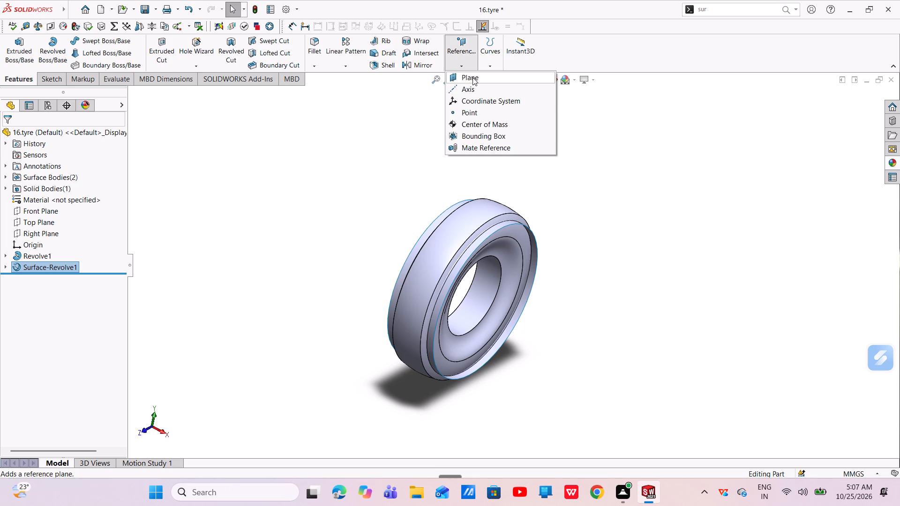
click(472, 77)
click(191, 91)
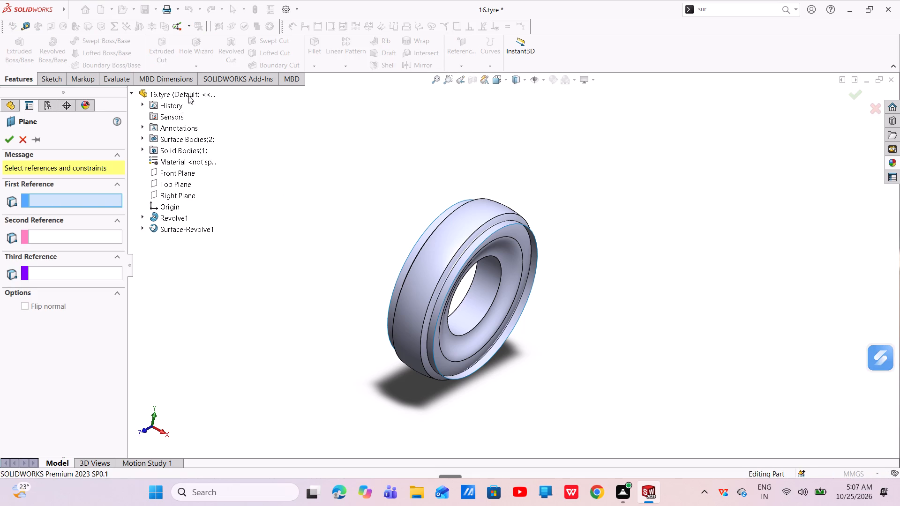
click(169, 185)
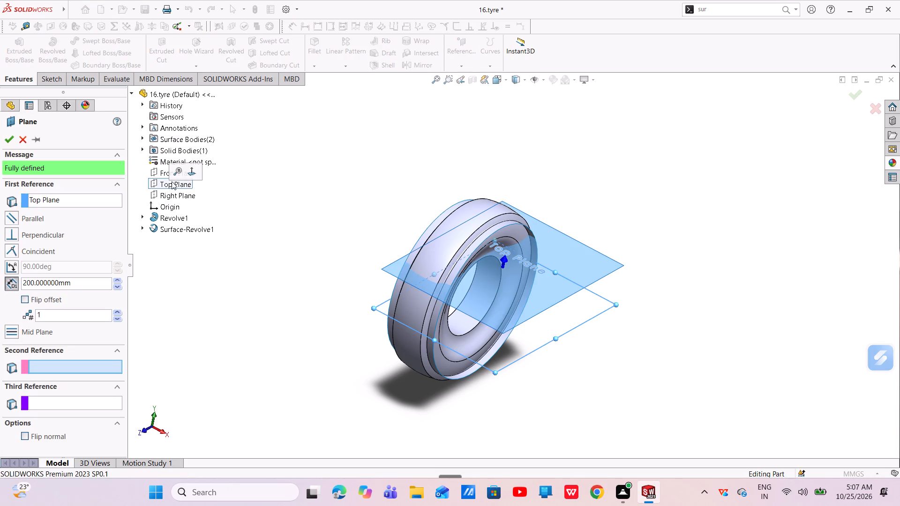
drag(504, 258, 504, 223)
scroll(510, 251, down, 3)
drag(498, 274, 504, 247)
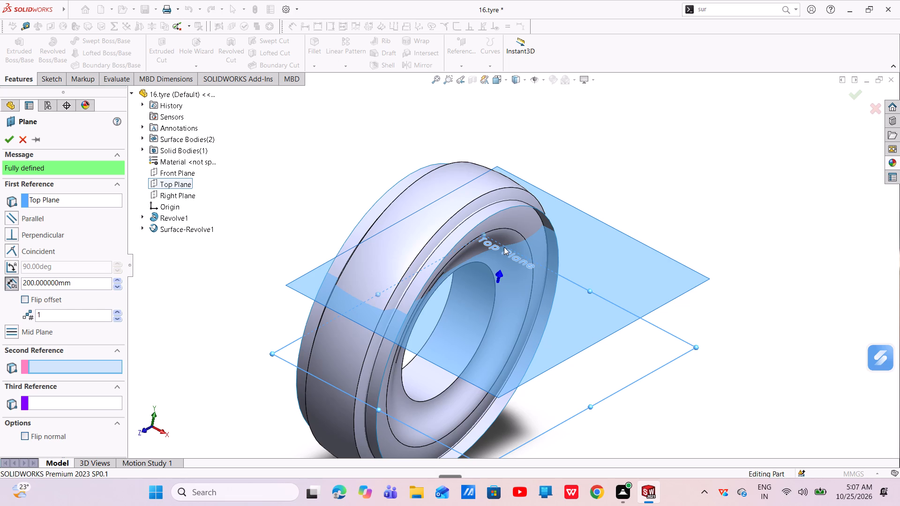
drag(504, 247, 504, 242)
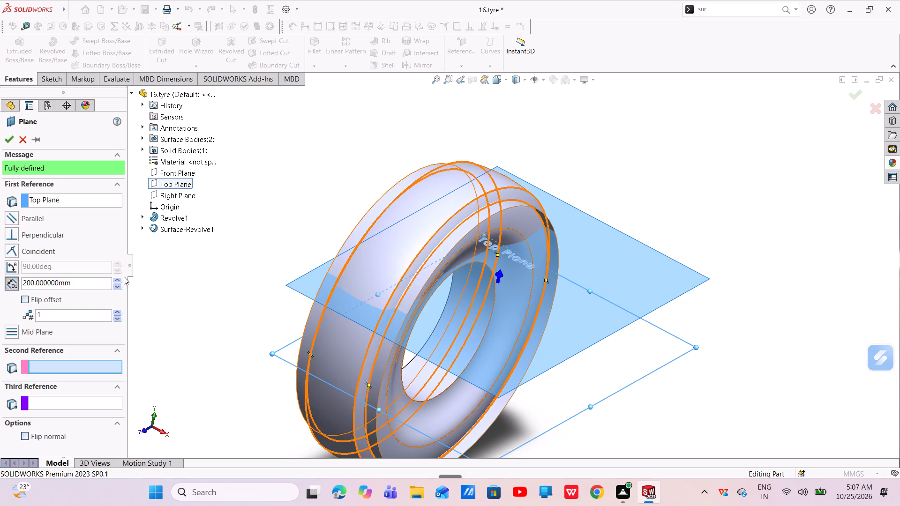
triple_click(120, 279)
click(120, 279)
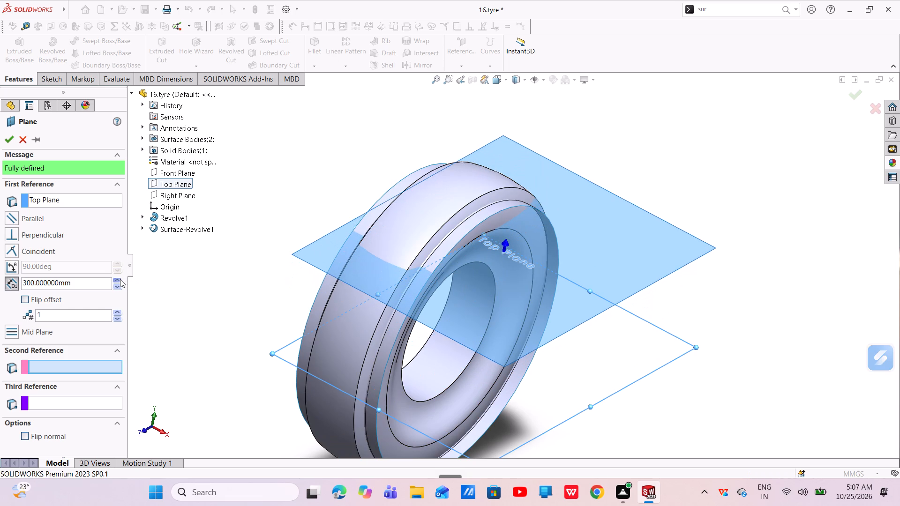
click(120, 279)
triple_click(120, 279)
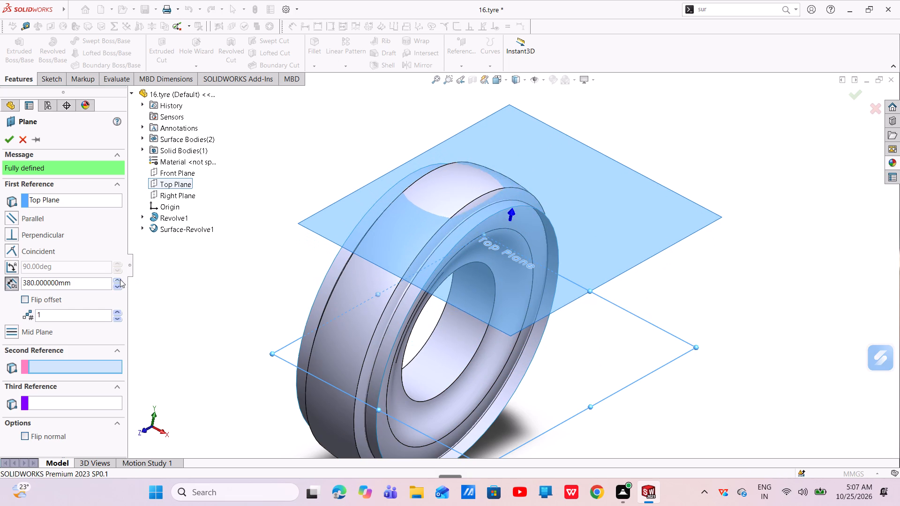
click(120, 279)
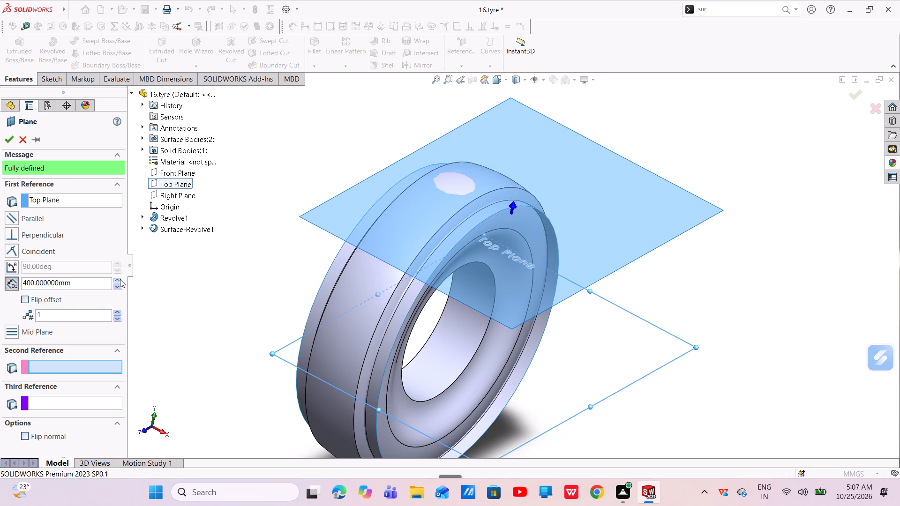
click(120, 279)
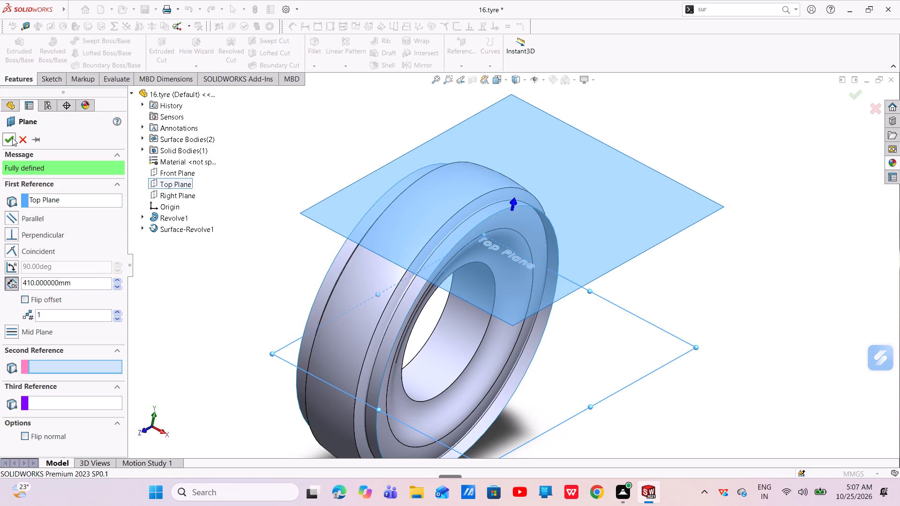
click(12, 145)
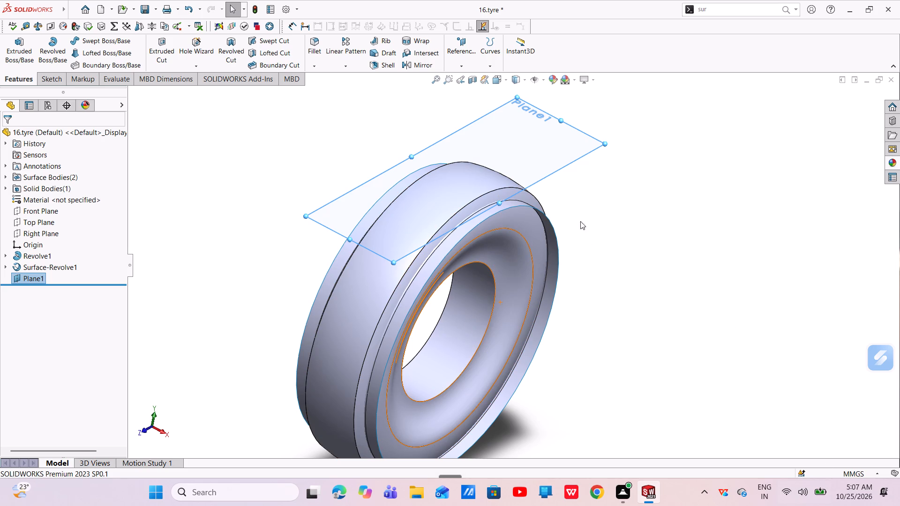
On the offset plane above the tyre, sketch a four-segment zigzag across the full width, starting about 114 mm long and ending about 79 mm.
click(534, 149)
click(578, 121)
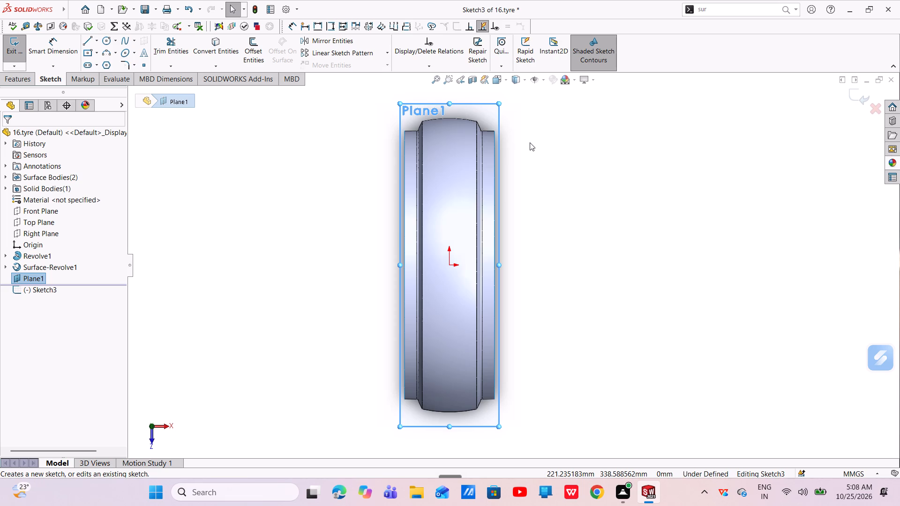
click(87, 40)
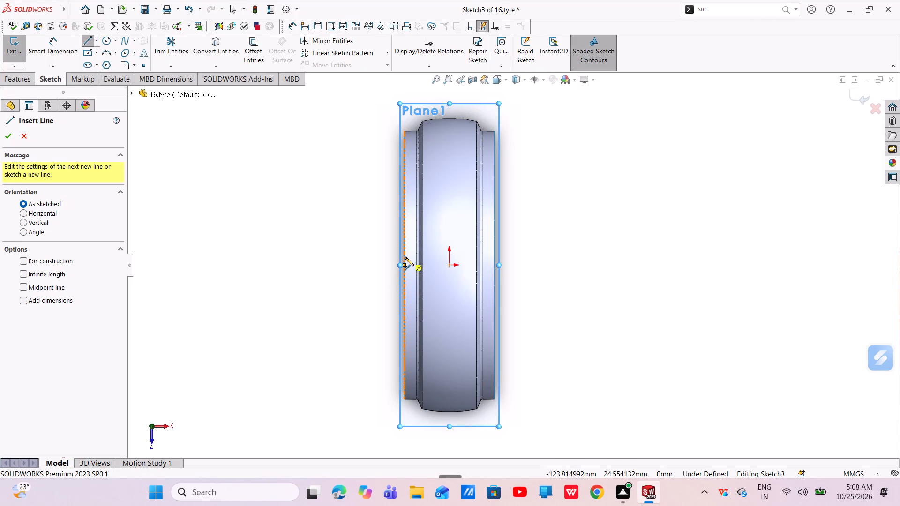
click(404, 258)
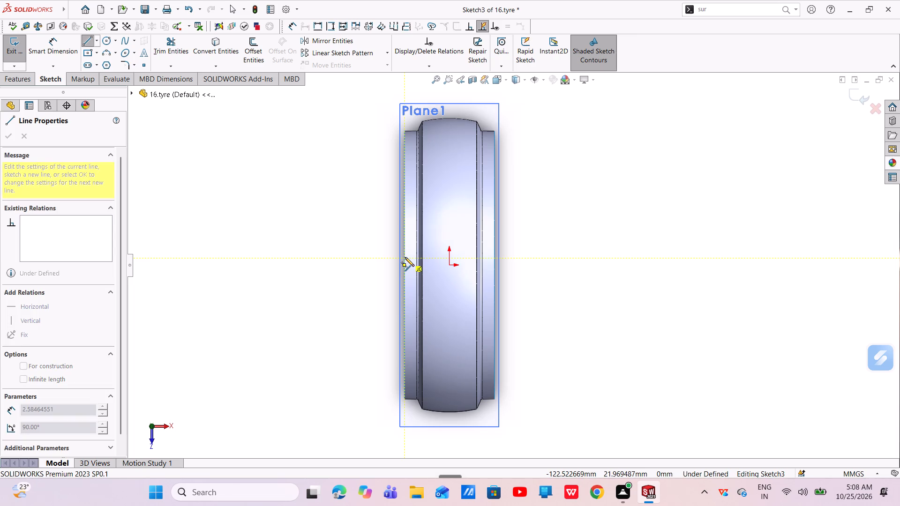
click(437, 233)
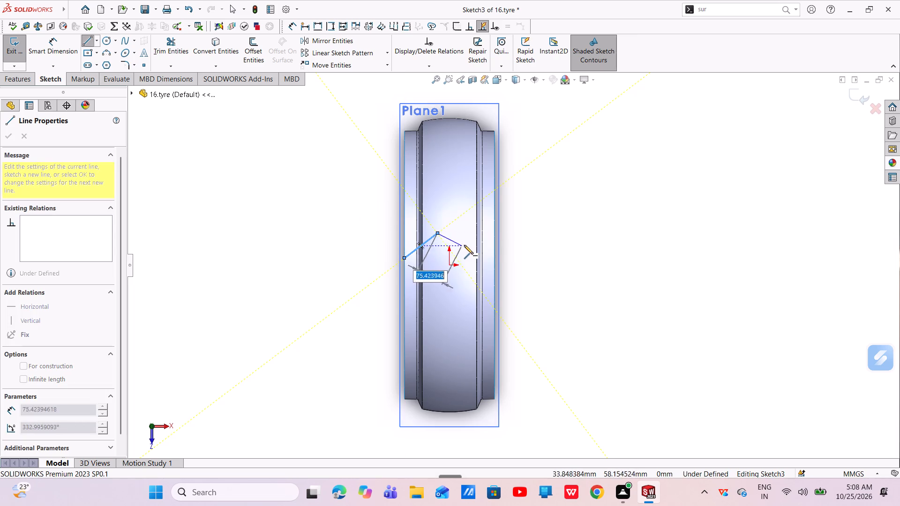
click(465, 246)
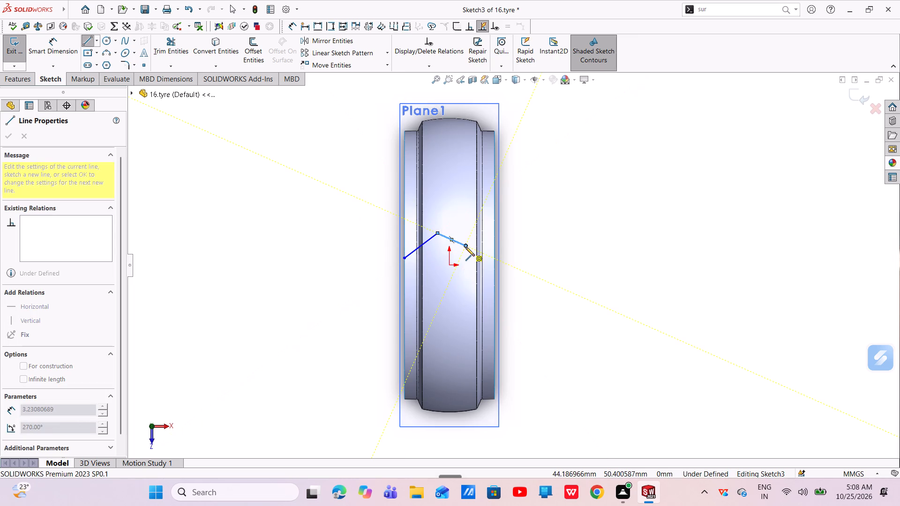
click(472, 224)
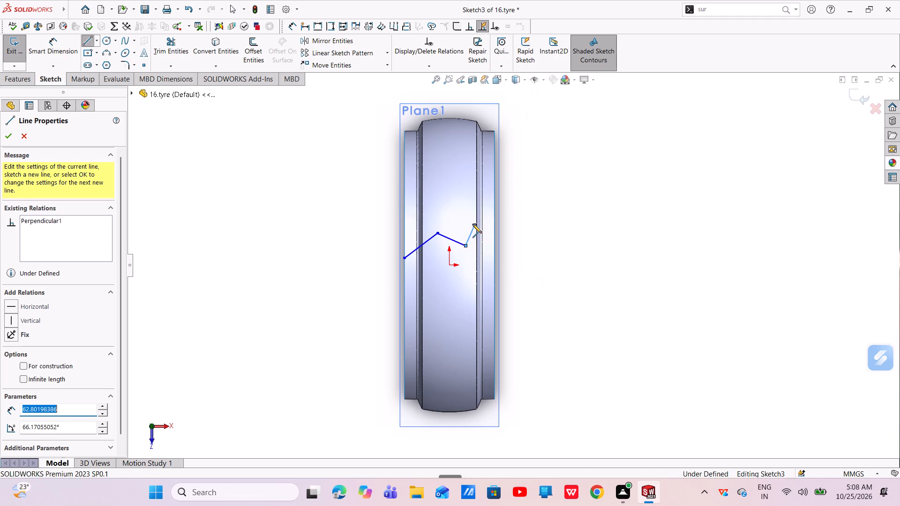
click(495, 243)
Continue the outline with a short vertical line along the tyre's right edge and a four-segment zigzag back to its left edge, just below the first.
scroll(495, 243, down, 5)
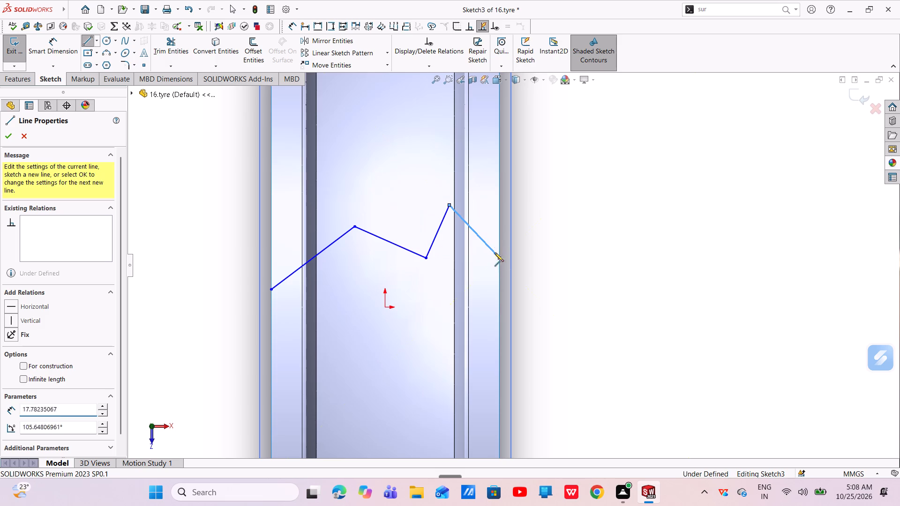
click(498, 271)
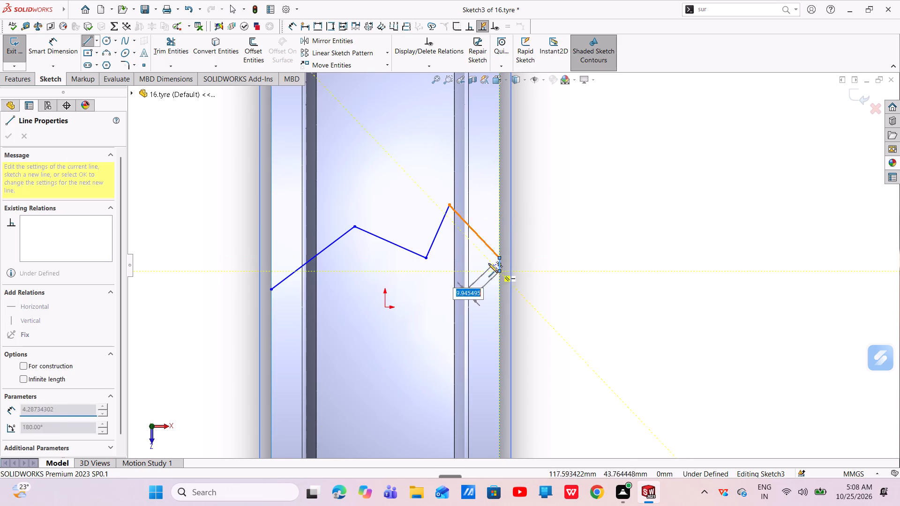
click(450, 227)
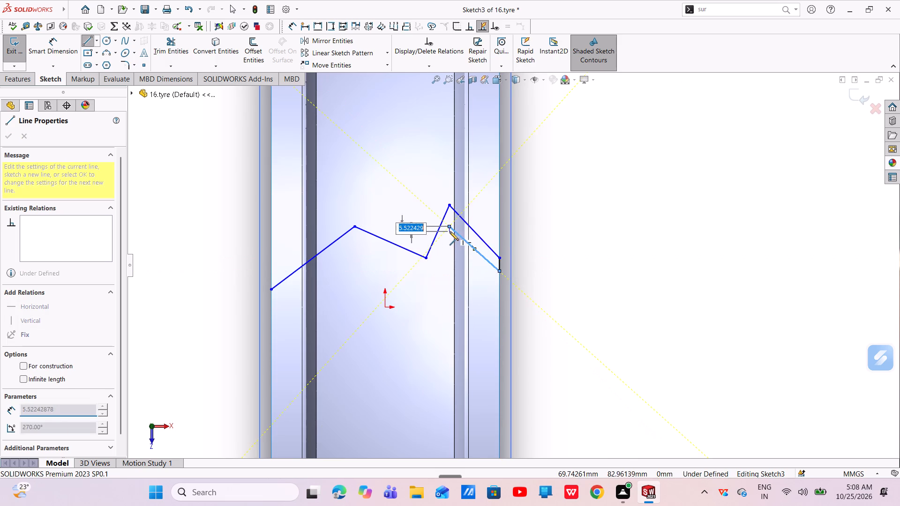
click(429, 272)
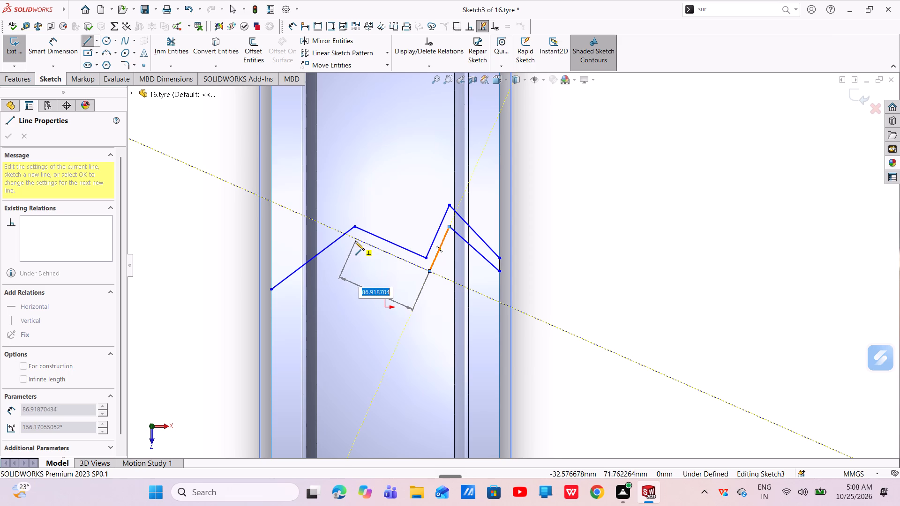
click(356, 240)
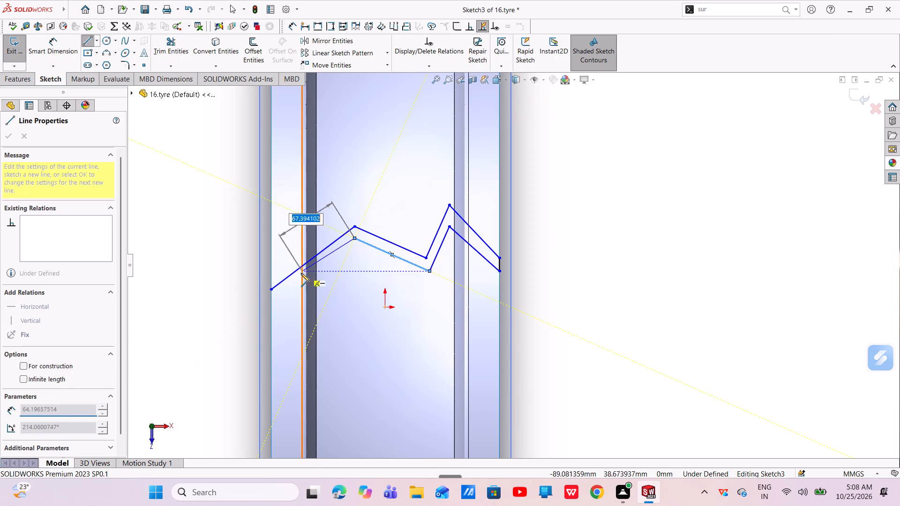
click(273, 300)
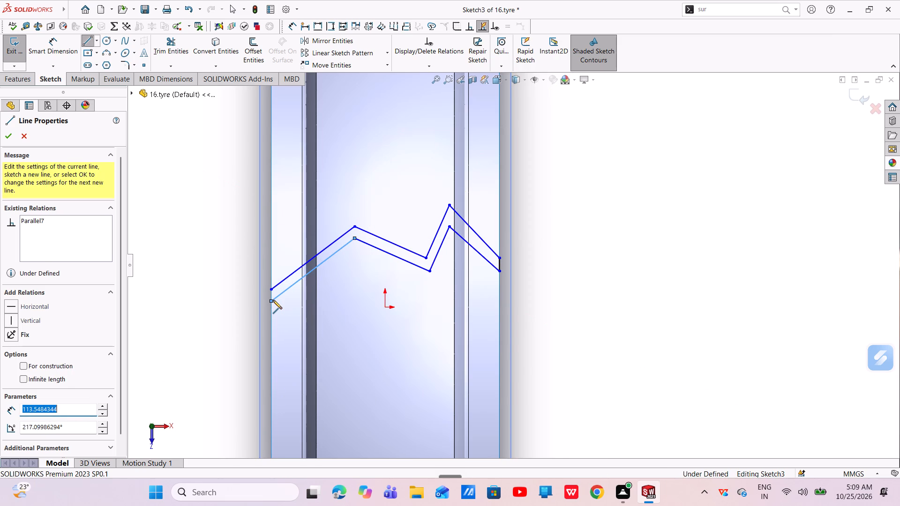
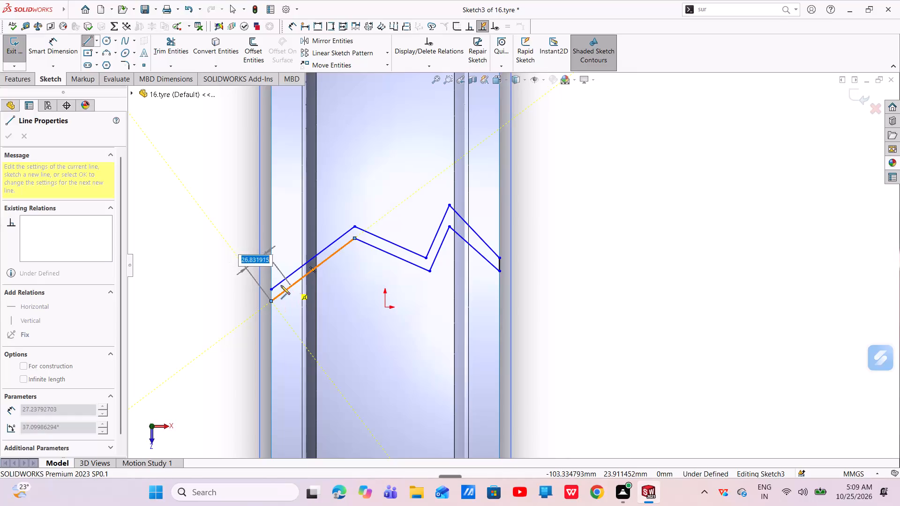
Close the zigzag outline with a vertical line about 13 mm long along the tyre's left edge.
click(271, 288)
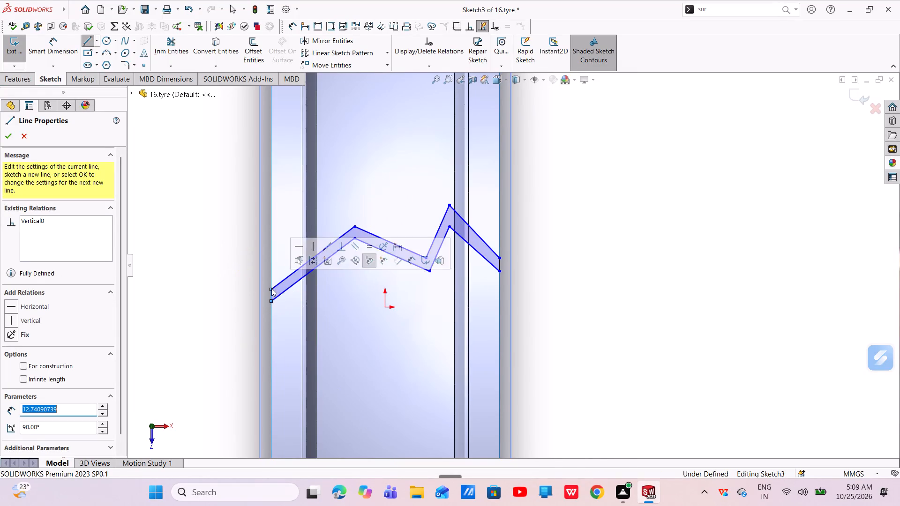
right_click(271, 288)
click(282, 296)
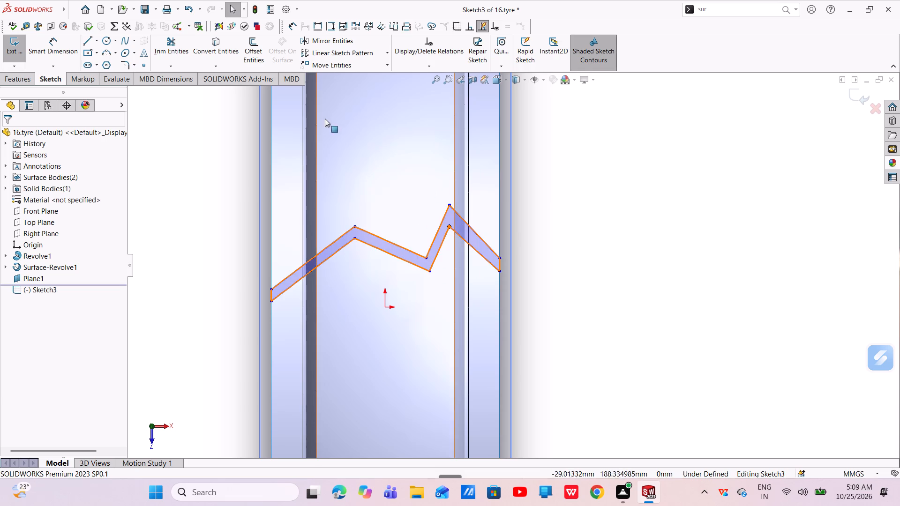
Round all six inner bends of the zigzag outline with 10 mm sketch fillets.
click(129, 63)
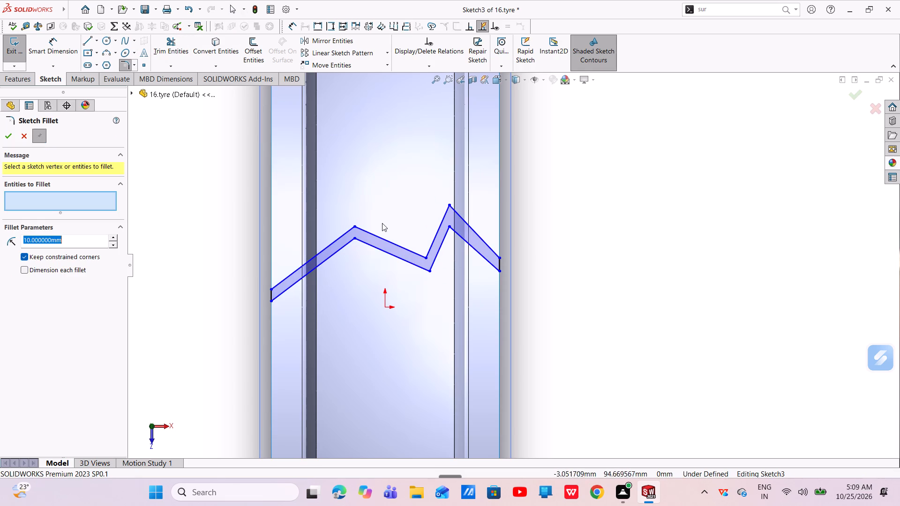
scroll(358, 223, down, 6)
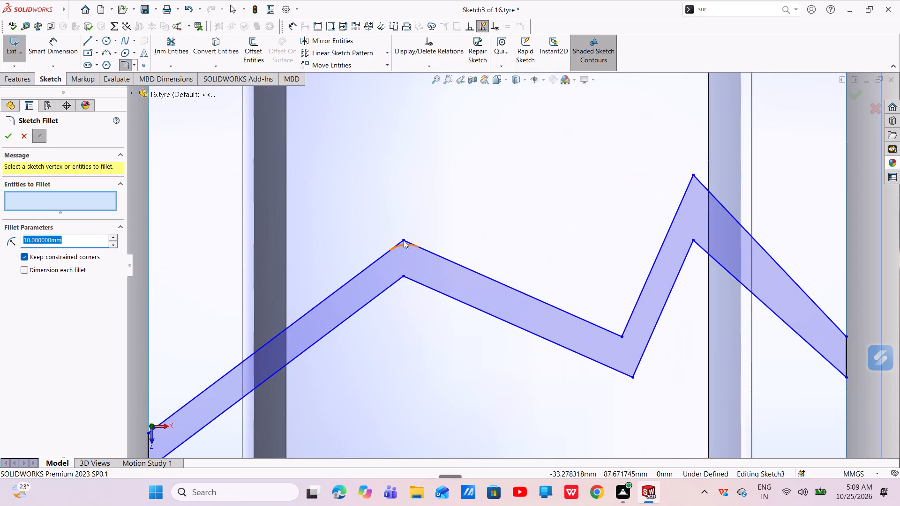
click(404, 238)
click(406, 274)
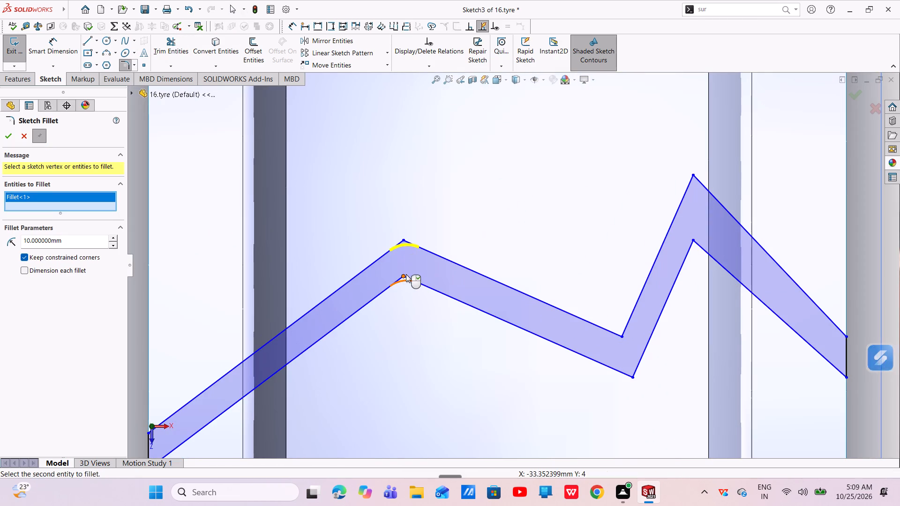
click(694, 173)
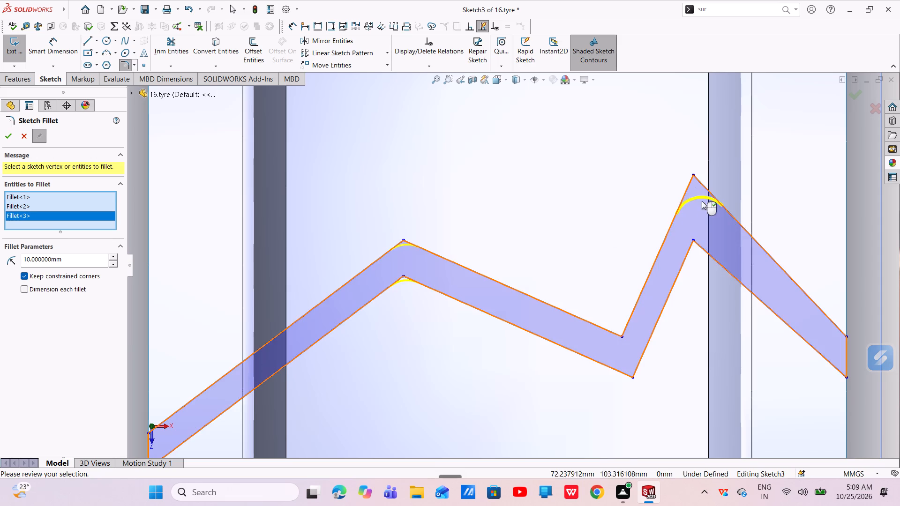
click(696, 239)
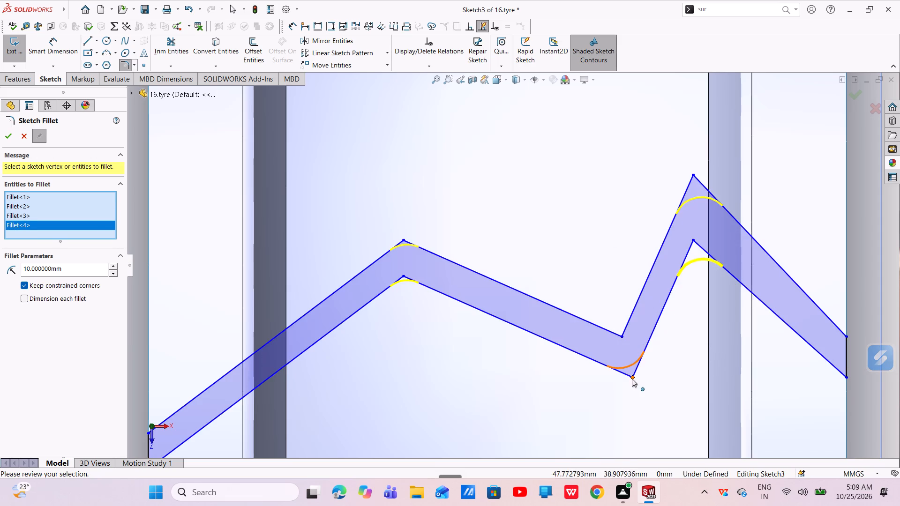
click(631, 379)
click(619, 335)
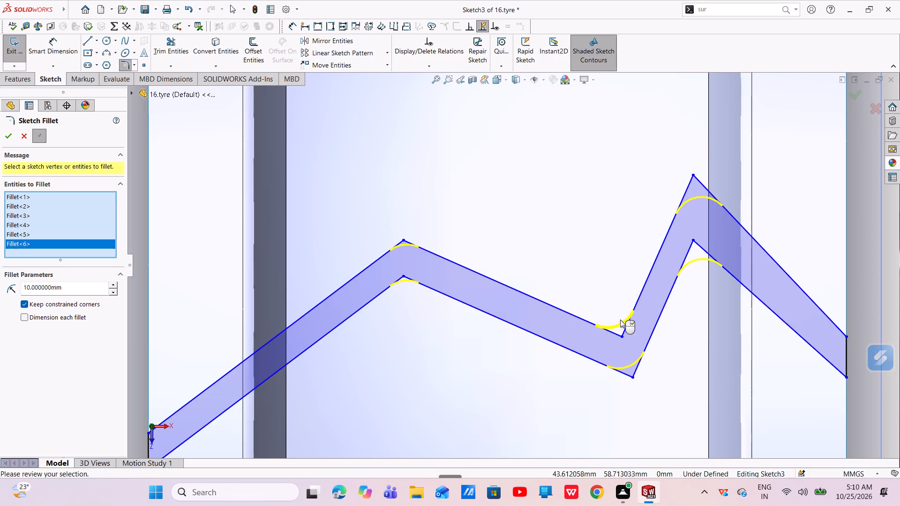
click(3, 135)
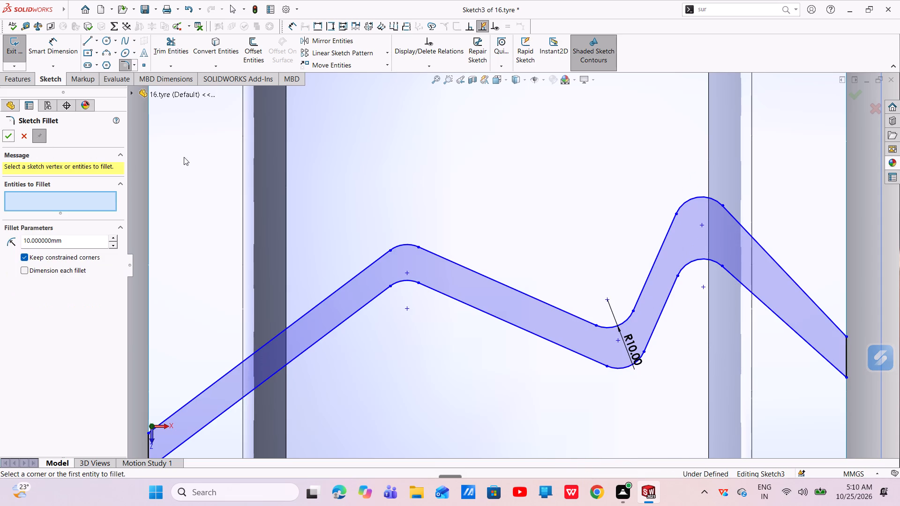
scroll(445, 301, up, 4)
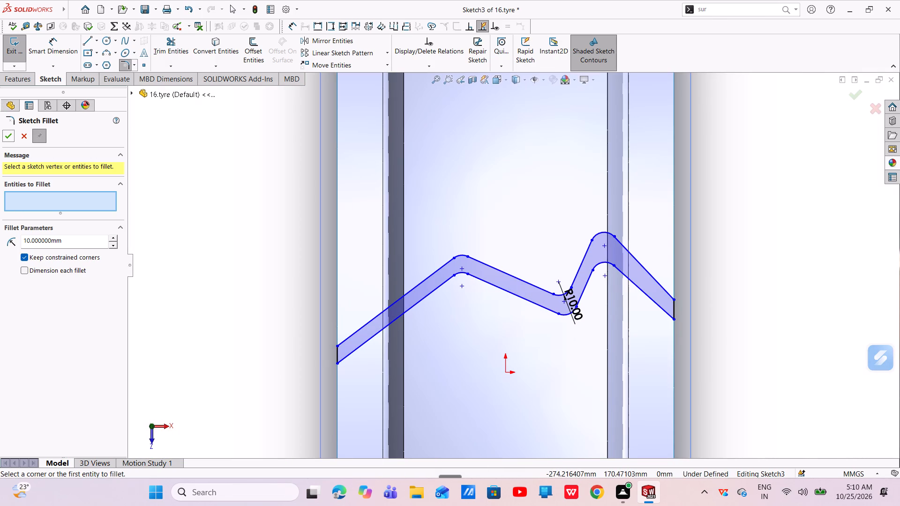
click(9, 138)
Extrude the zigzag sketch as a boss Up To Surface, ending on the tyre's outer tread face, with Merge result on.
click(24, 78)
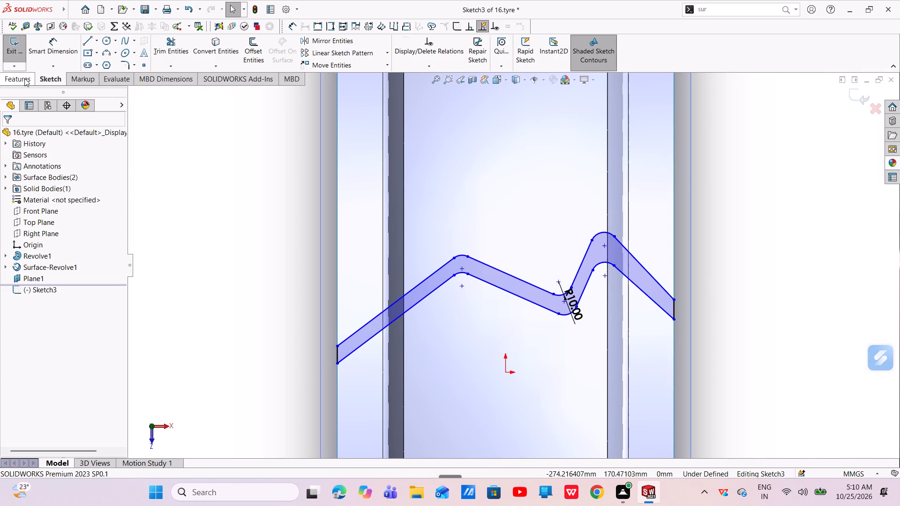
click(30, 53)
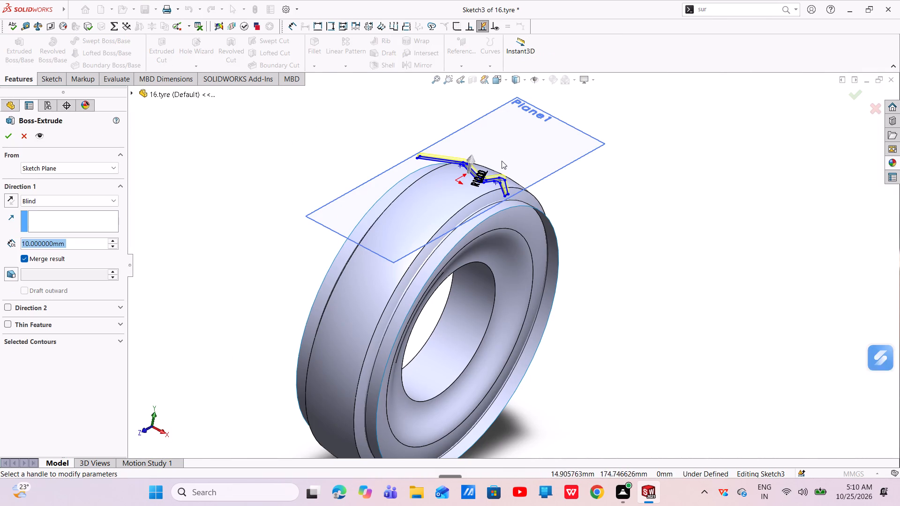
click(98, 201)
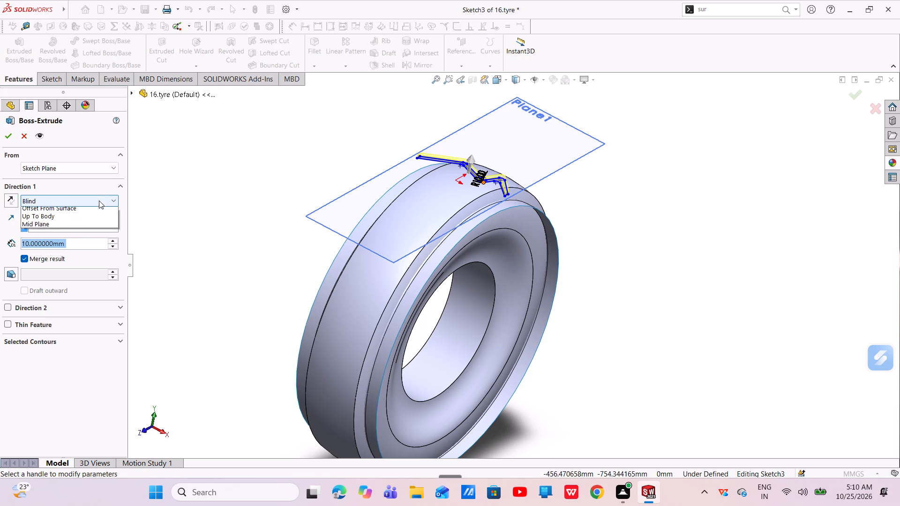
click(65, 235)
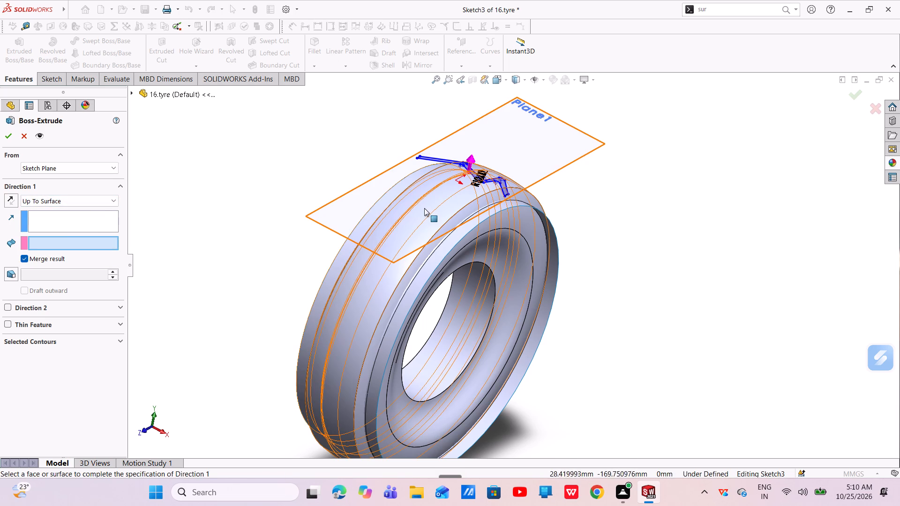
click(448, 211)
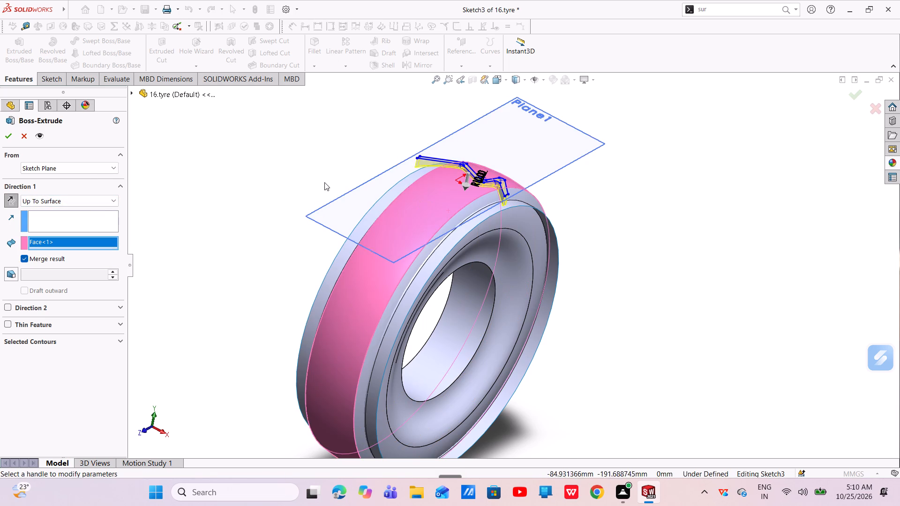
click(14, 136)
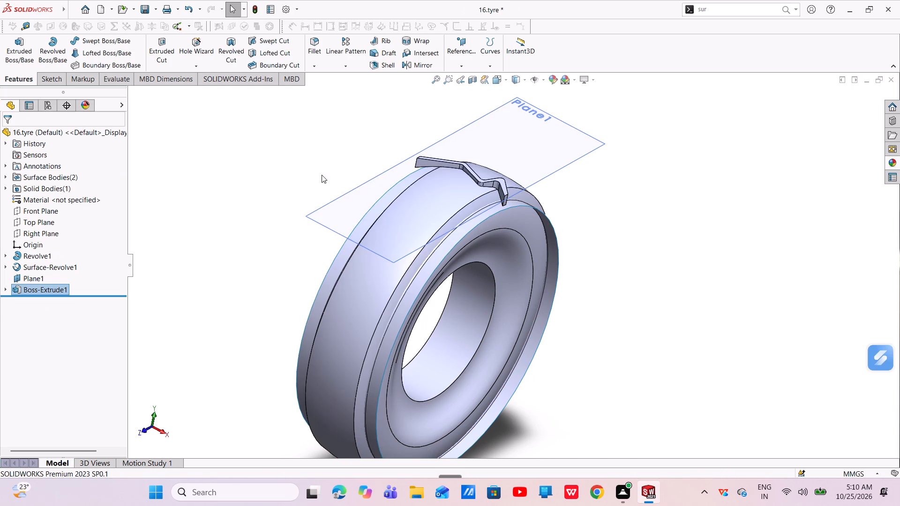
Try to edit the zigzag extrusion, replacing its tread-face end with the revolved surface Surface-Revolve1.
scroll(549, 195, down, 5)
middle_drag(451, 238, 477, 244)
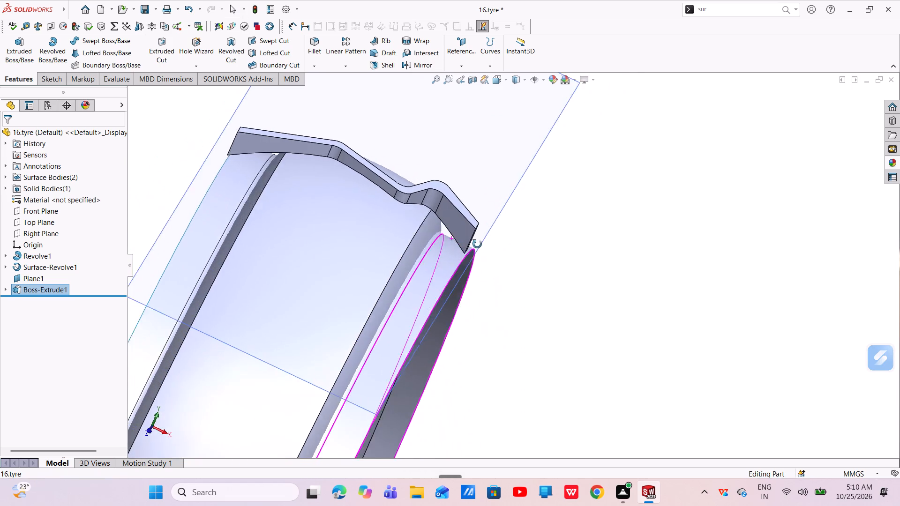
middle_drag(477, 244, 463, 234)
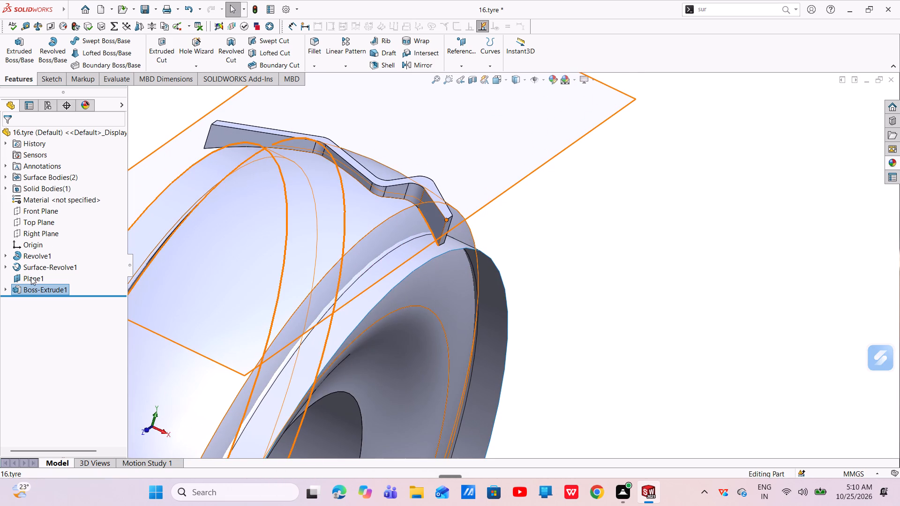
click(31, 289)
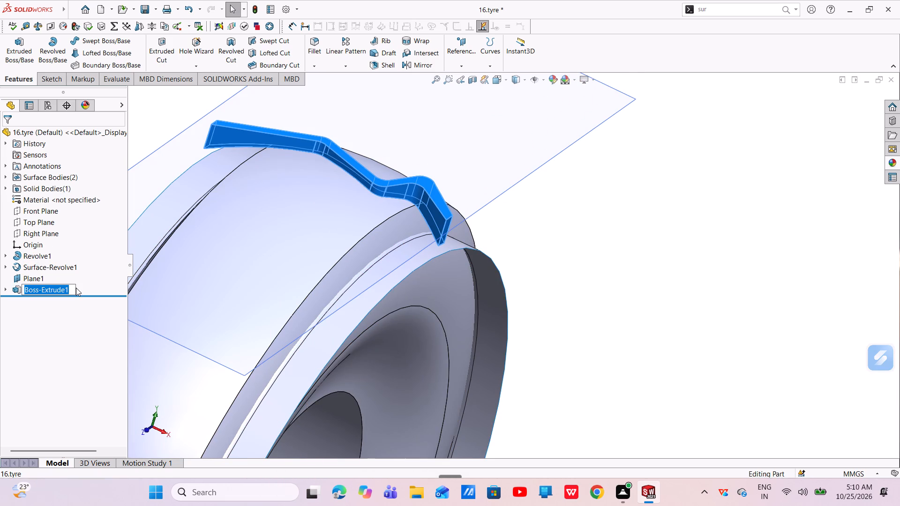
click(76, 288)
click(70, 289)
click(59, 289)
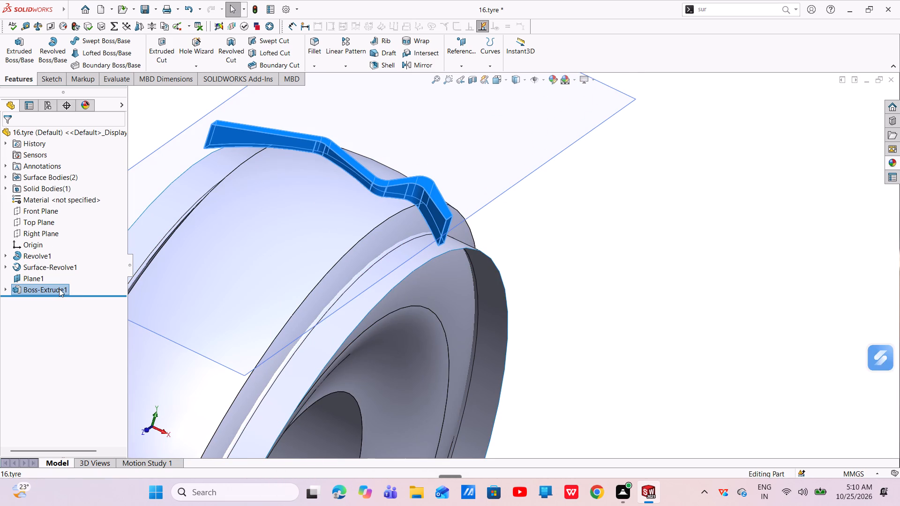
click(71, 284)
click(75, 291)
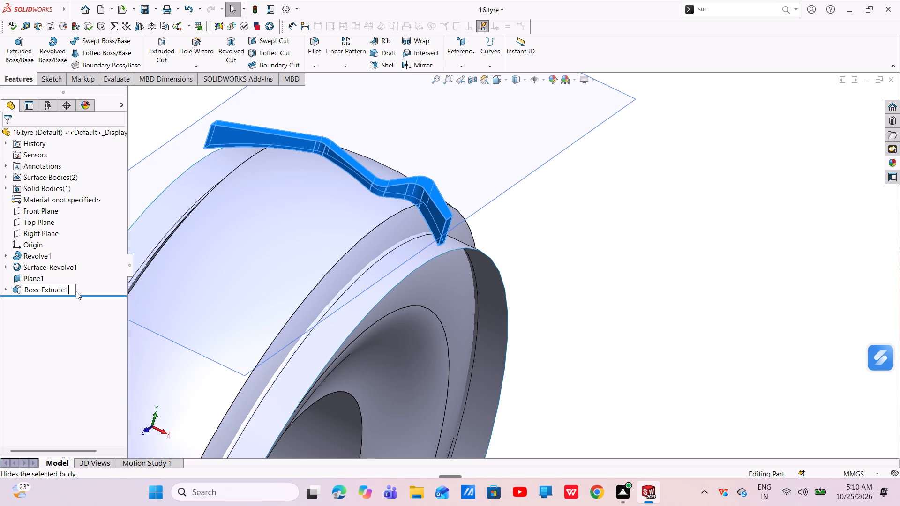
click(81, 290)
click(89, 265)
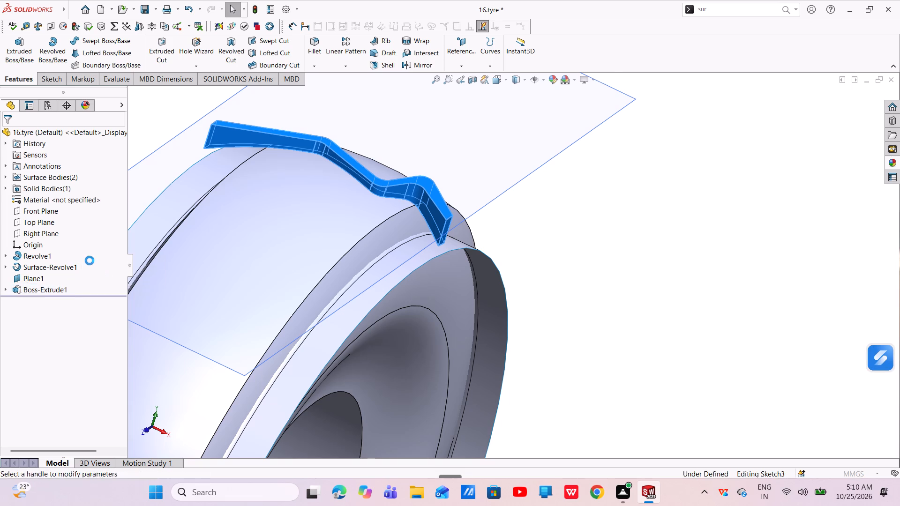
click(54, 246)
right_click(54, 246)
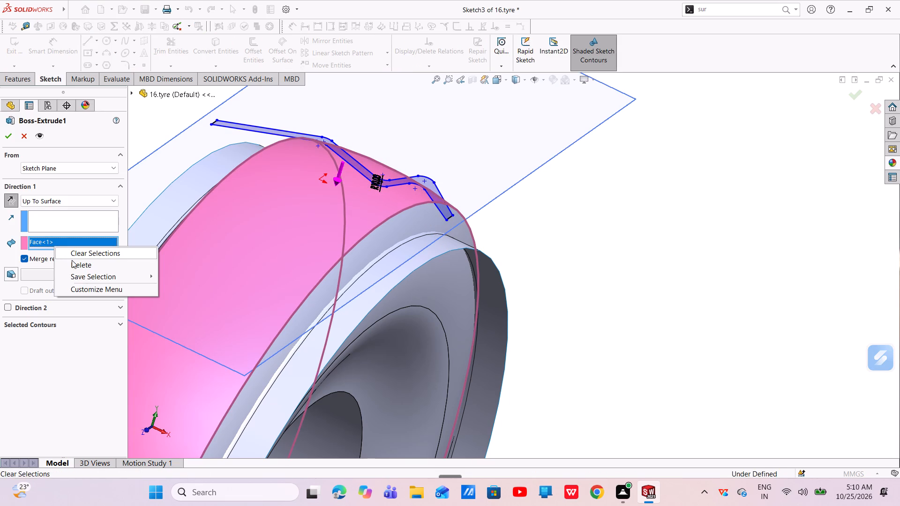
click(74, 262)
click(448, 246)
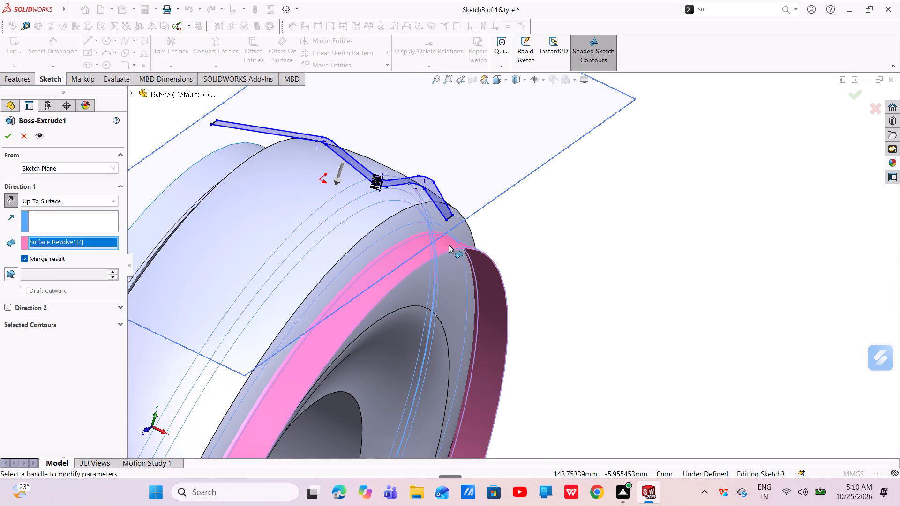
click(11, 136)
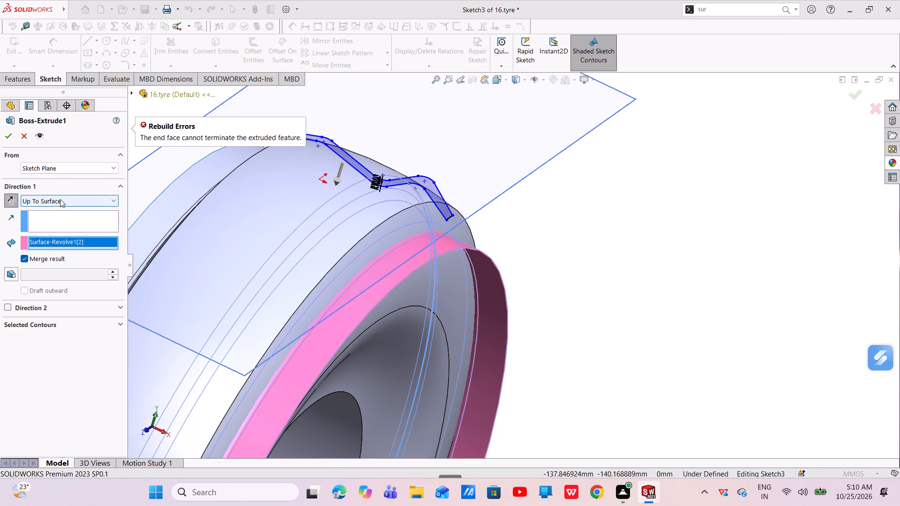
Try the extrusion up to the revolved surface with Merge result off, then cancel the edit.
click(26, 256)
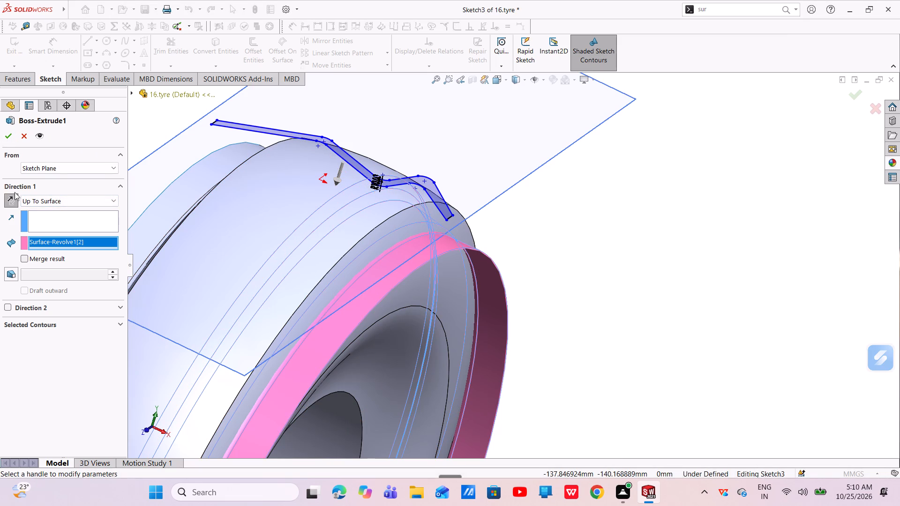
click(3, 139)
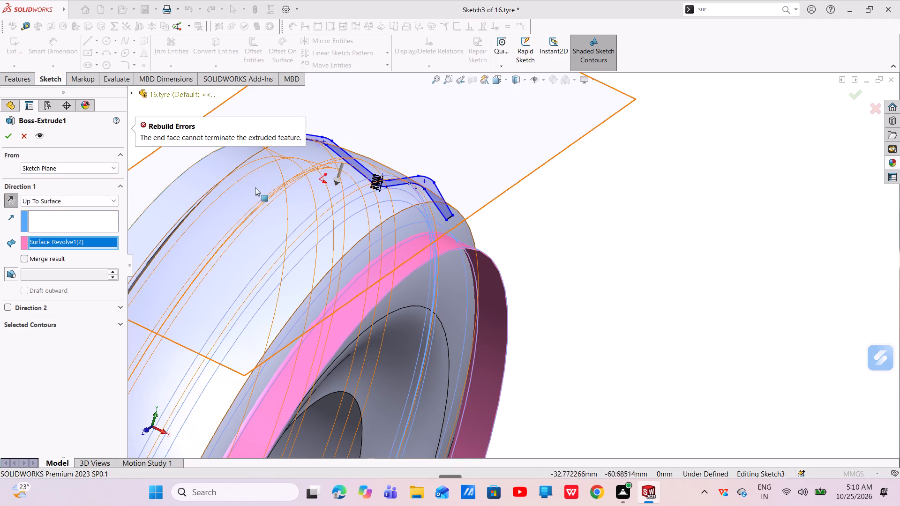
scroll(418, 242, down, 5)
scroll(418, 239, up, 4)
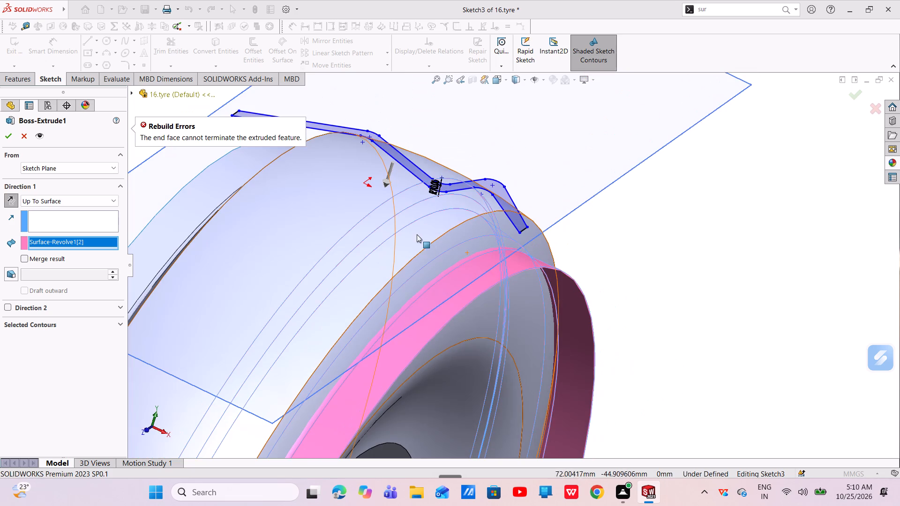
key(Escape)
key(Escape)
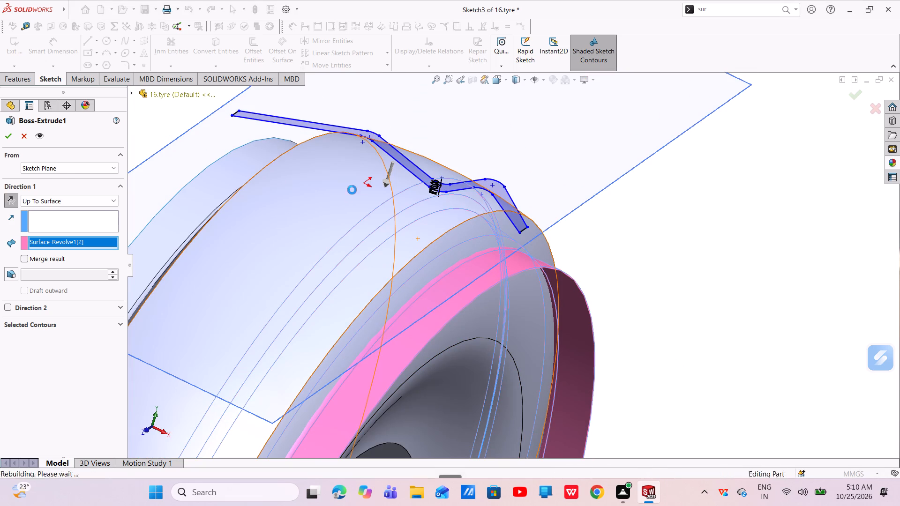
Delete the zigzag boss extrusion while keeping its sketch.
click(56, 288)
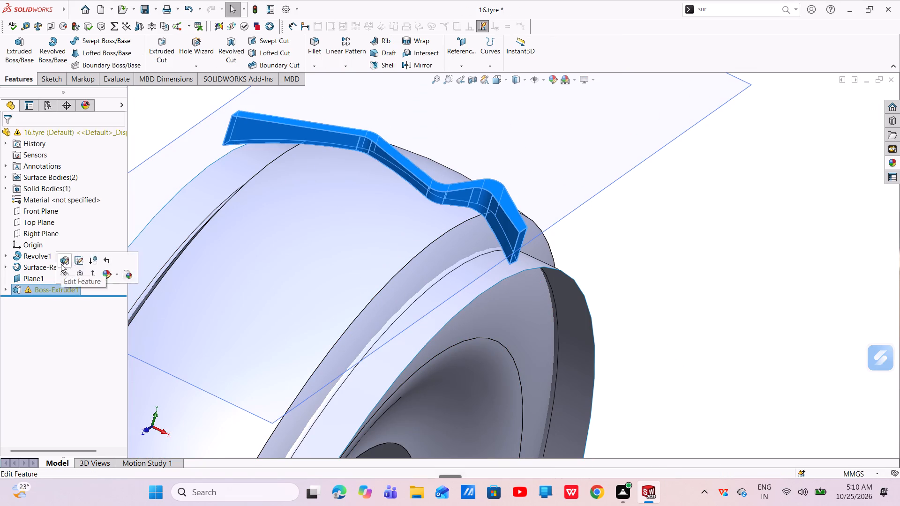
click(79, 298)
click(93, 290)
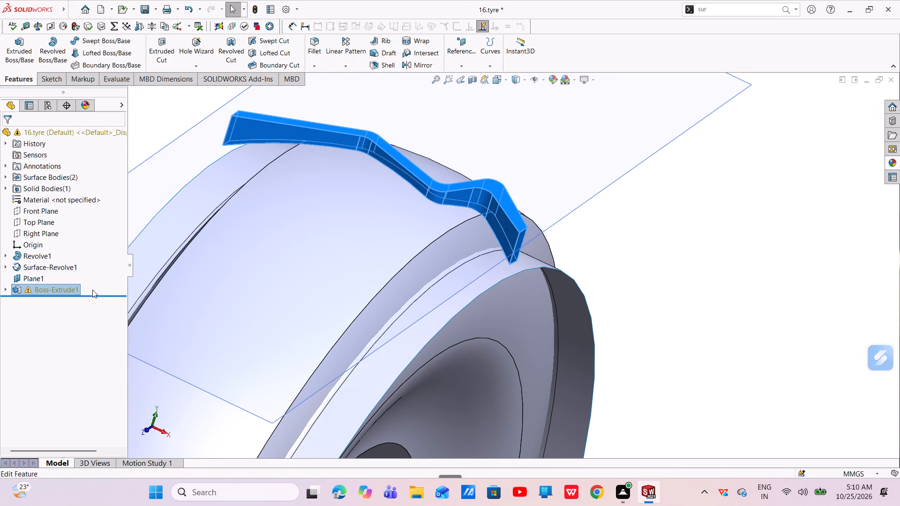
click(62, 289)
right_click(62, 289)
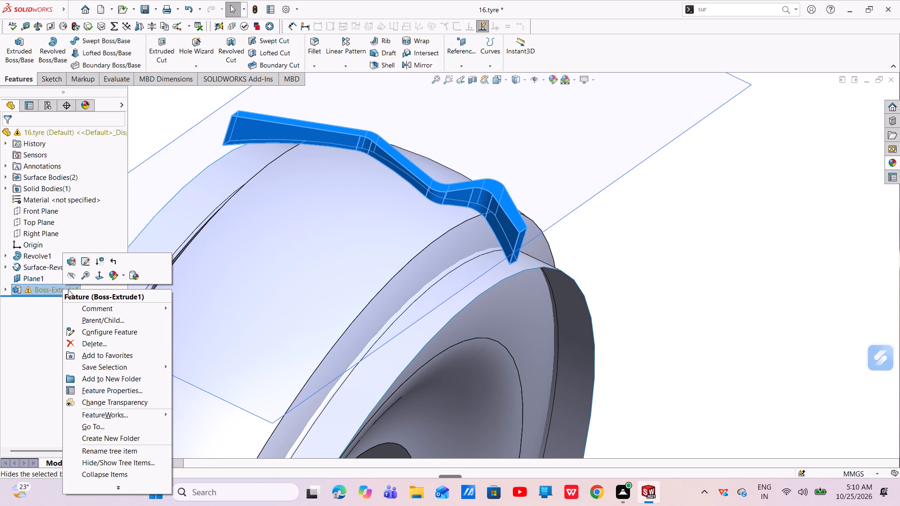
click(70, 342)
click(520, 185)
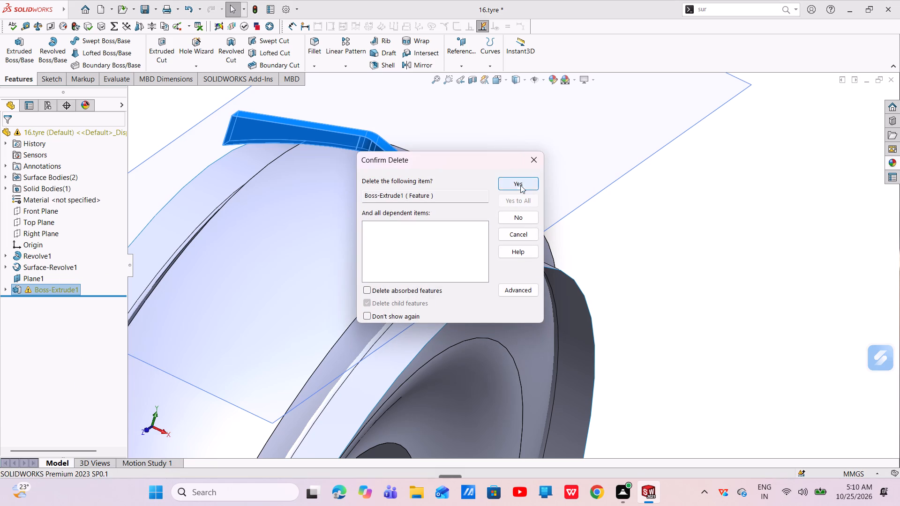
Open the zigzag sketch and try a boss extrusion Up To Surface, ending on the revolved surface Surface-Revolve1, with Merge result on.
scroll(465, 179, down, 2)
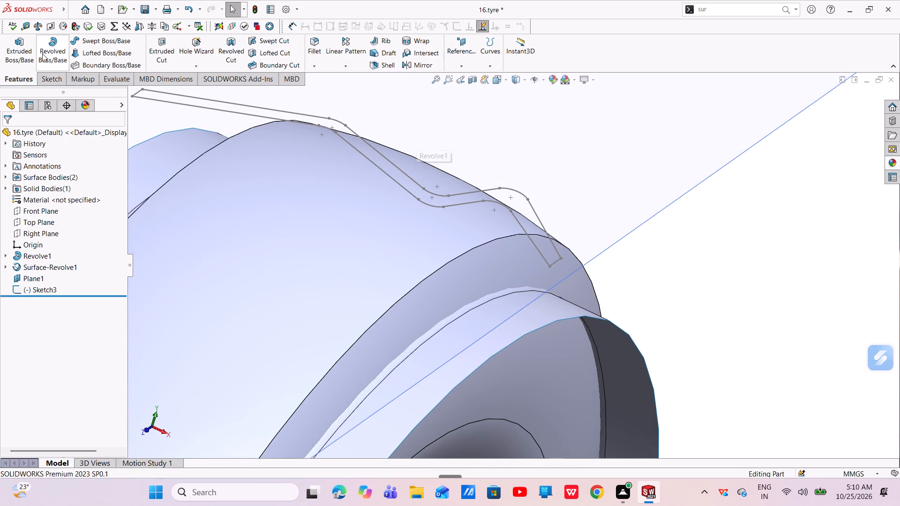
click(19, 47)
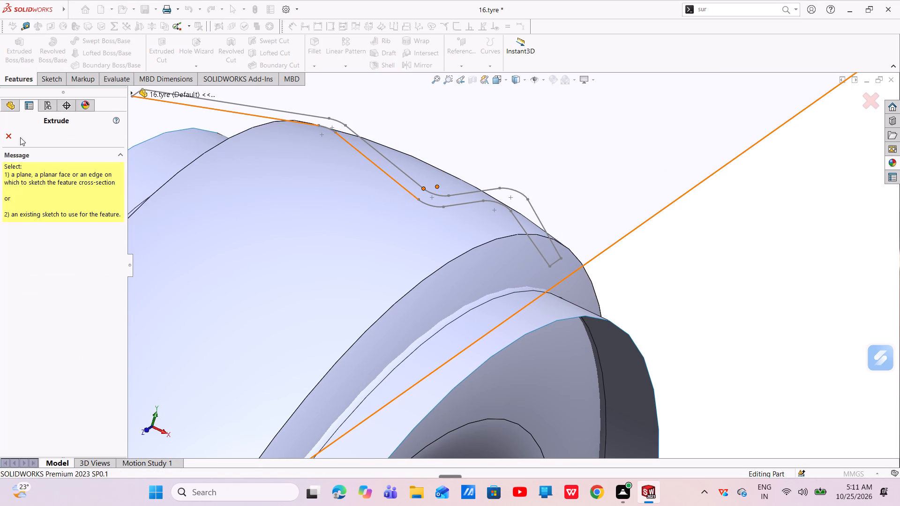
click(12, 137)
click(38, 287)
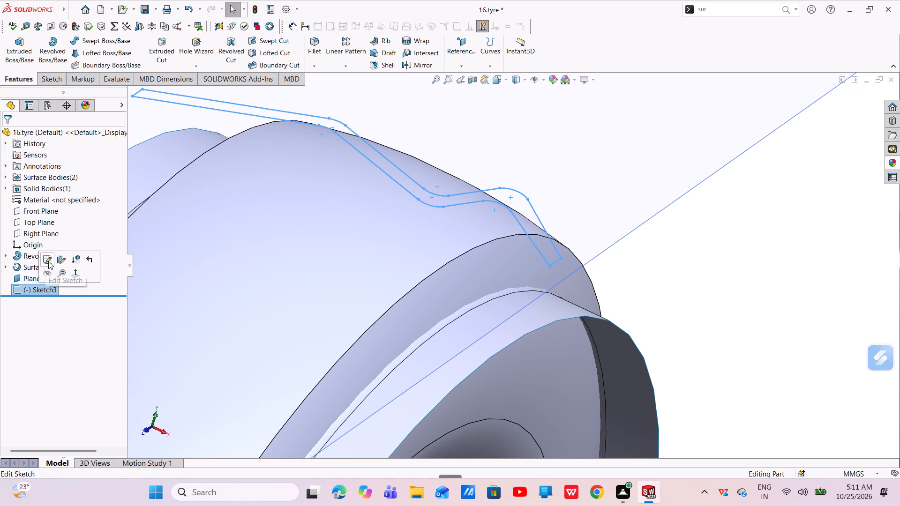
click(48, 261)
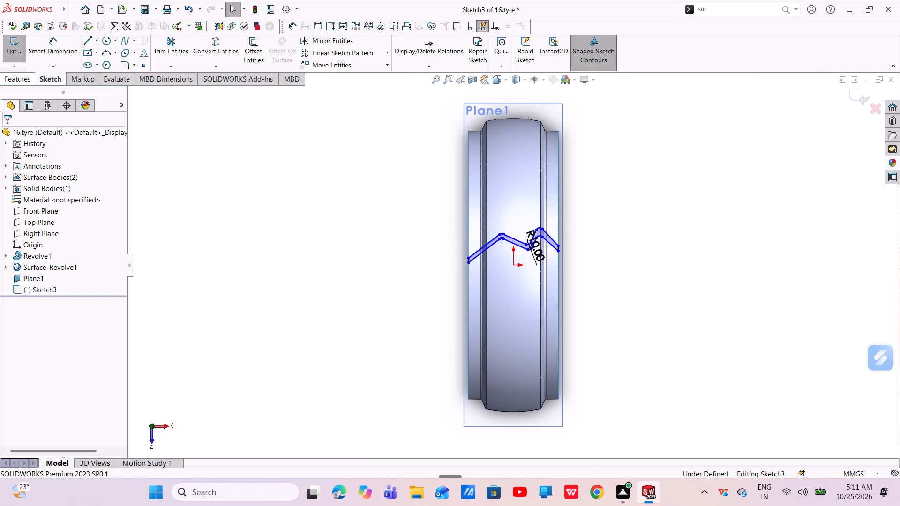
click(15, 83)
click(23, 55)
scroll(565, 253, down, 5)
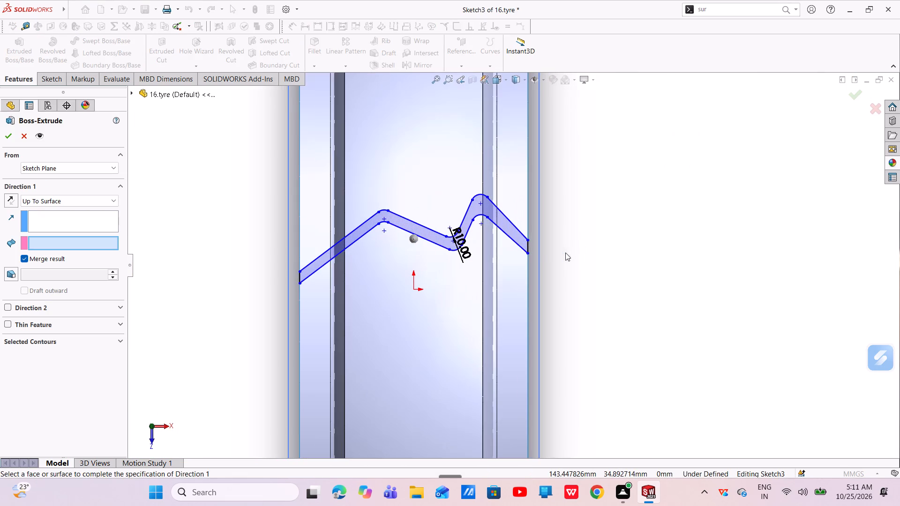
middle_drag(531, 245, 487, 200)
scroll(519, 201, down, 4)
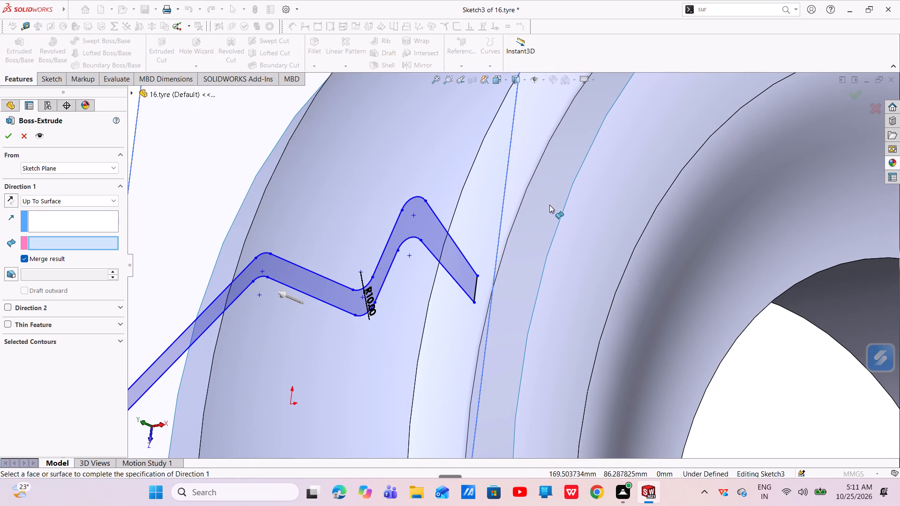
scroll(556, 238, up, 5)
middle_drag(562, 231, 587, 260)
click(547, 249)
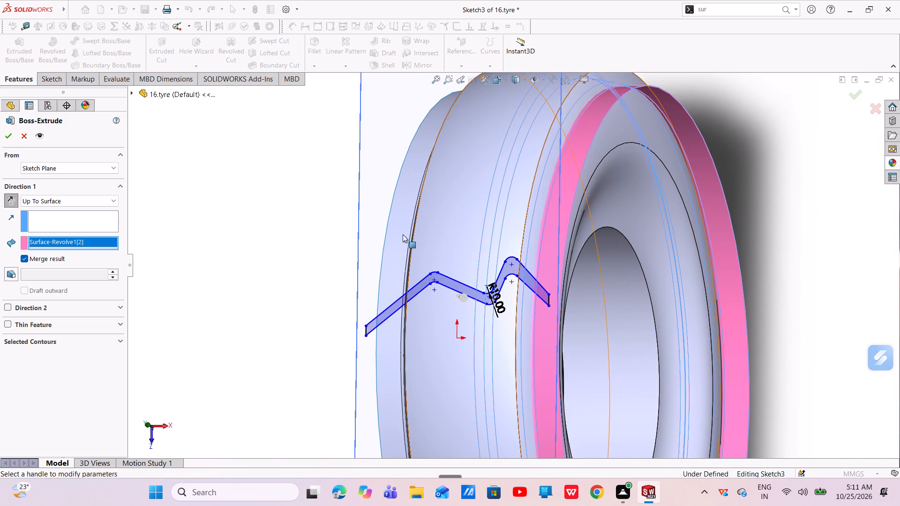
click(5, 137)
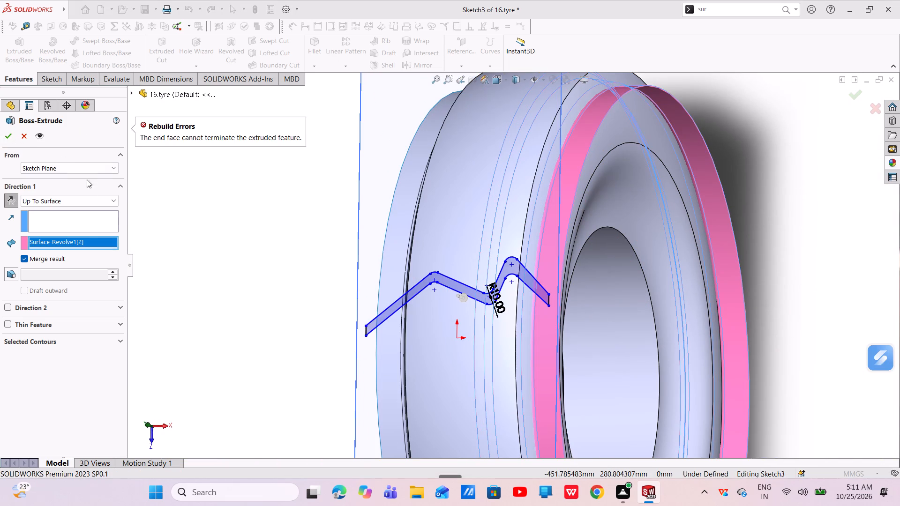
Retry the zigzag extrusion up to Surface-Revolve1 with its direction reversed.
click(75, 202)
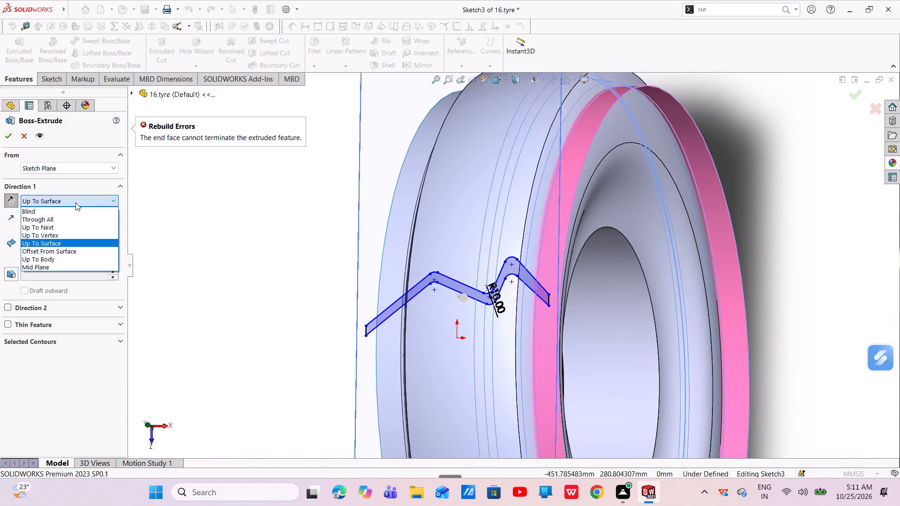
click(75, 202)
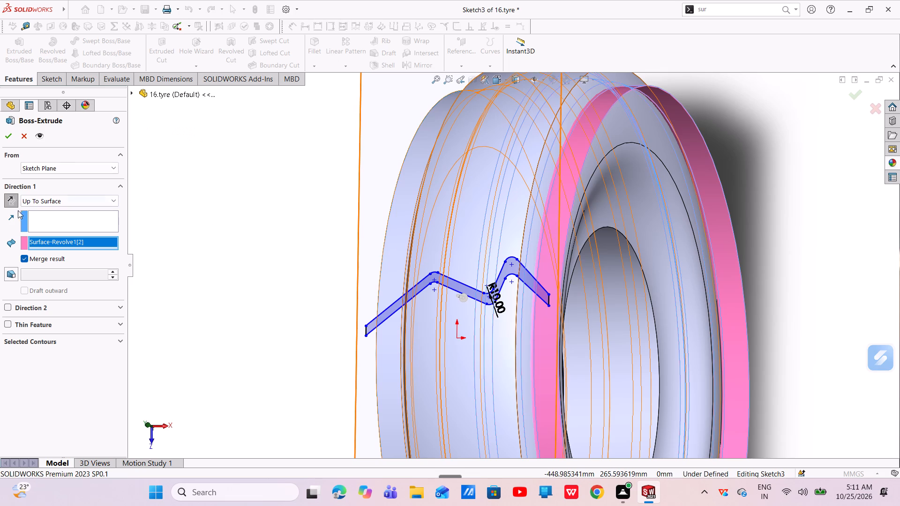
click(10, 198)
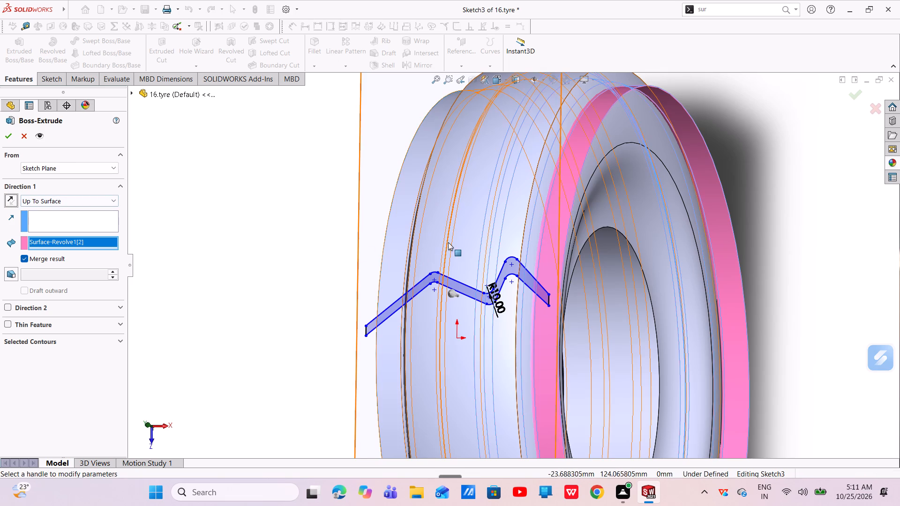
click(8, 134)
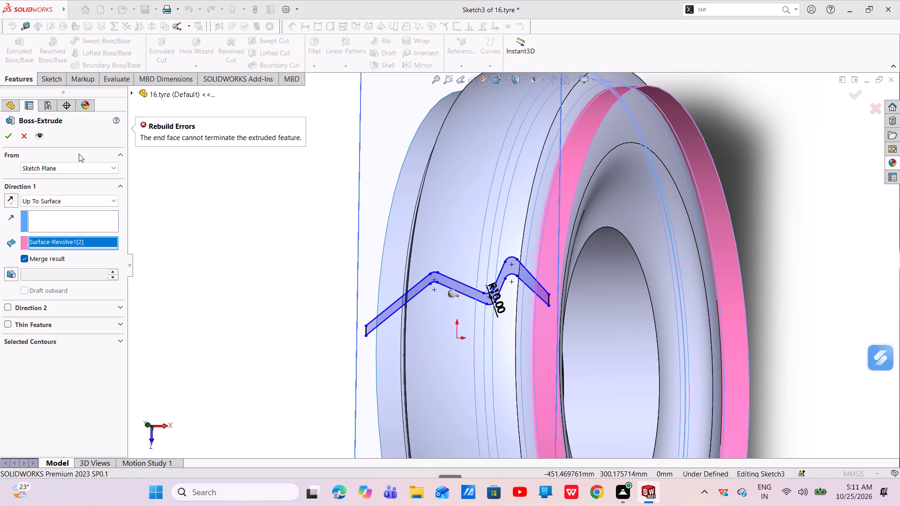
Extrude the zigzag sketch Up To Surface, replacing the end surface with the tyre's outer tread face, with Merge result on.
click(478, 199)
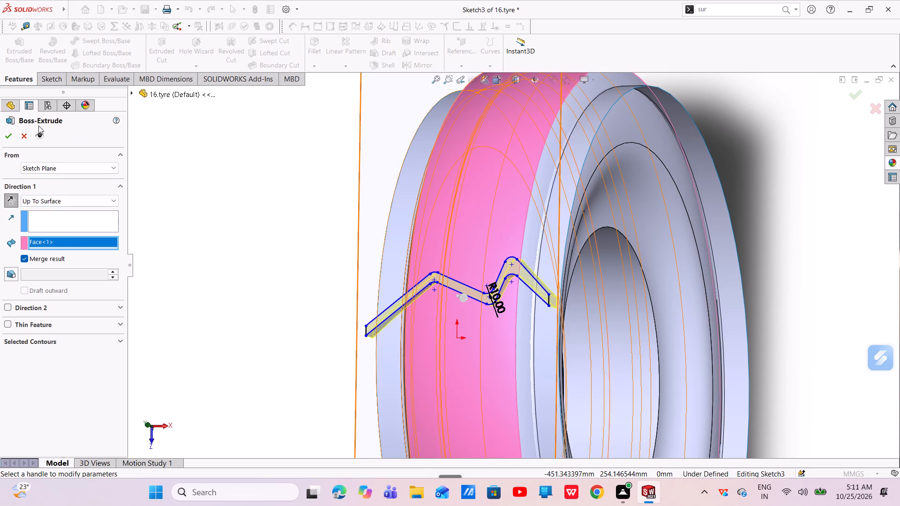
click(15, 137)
Examine the extruded zigzag boss from several sides, checking how it meets the tread and the revolved side surfaces.
scroll(512, 242, down, 5)
scroll(546, 275, up, 3)
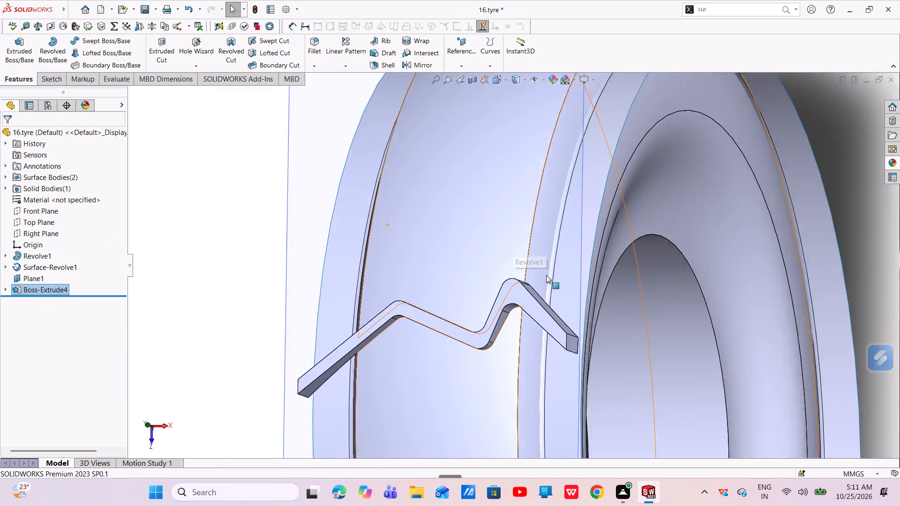
scroll(546, 275, up, 2)
middle_drag(546, 275, 481, 217)
scroll(535, 261, down, 5)
scroll(535, 262, up, 5)
scroll(574, 275, up, 3)
middle_drag(574, 275, 664, 375)
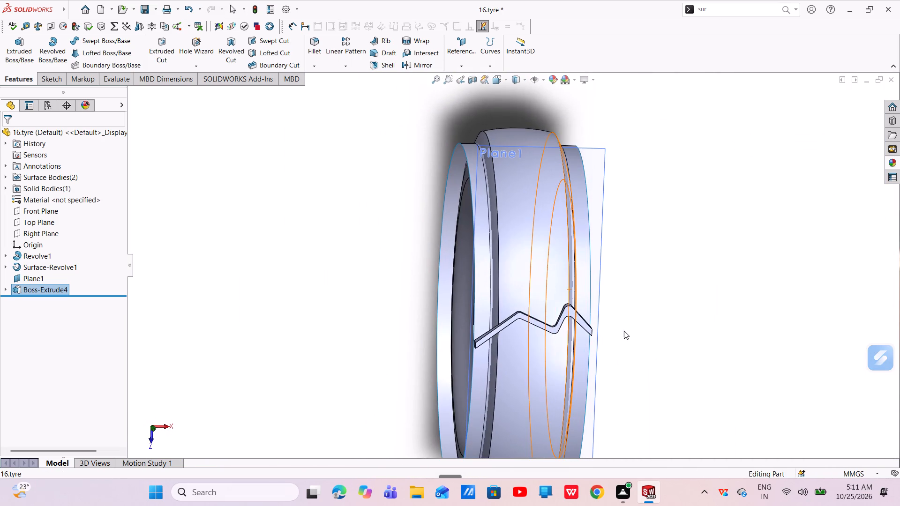
scroll(623, 331, up, 4)
middle_drag(623, 331, 618, 116)
scroll(609, 322, up, 1)
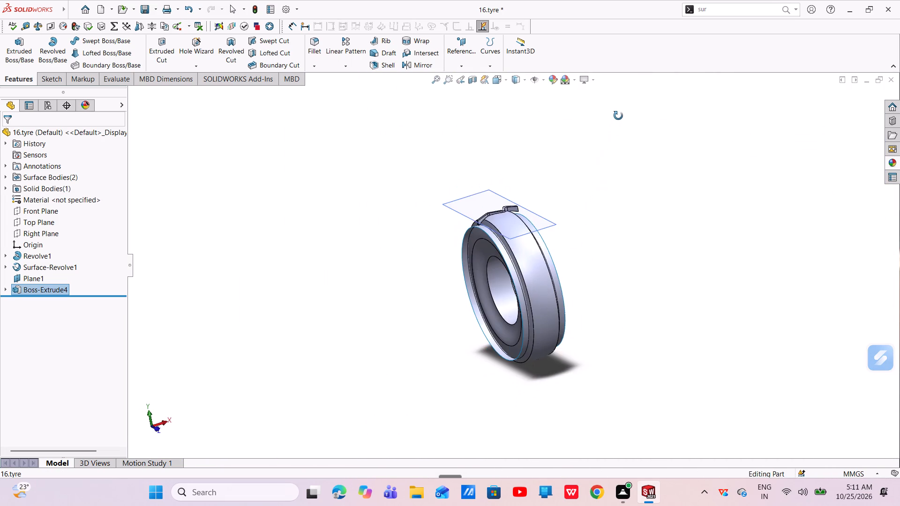
middle_drag(618, 116, 615, 108)
scroll(546, 198, down, 7)
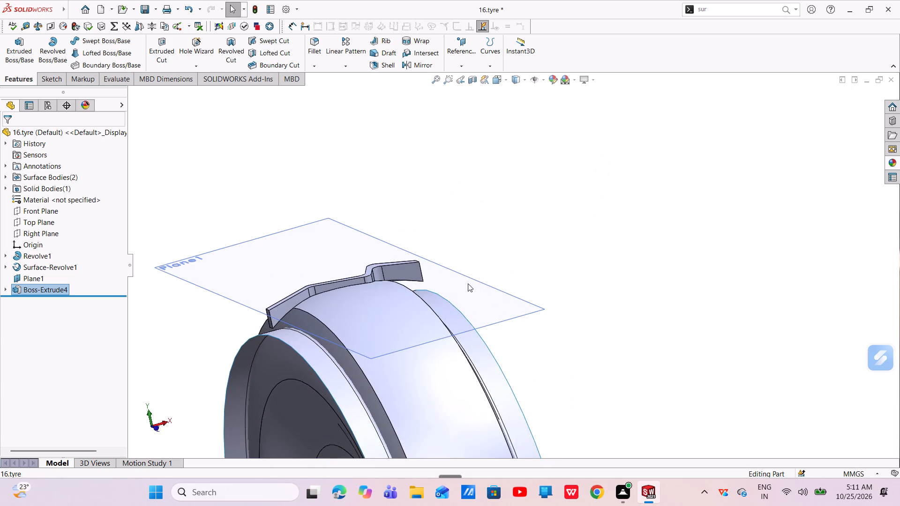
scroll(449, 290, down, 4)
scroll(445, 289, up, 8)
middle_drag(443, 280, 456, 337)
scroll(453, 332, down, 1)
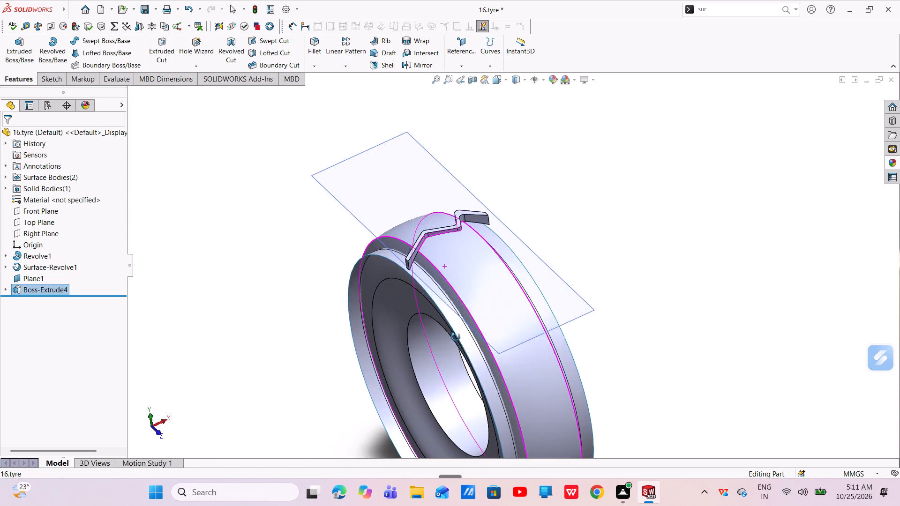
middle_drag(456, 337, 460, 340)
scroll(499, 323, up, 2)
middle_drag(491, 294, 614, 214)
scroll(498, 298, up, 1)
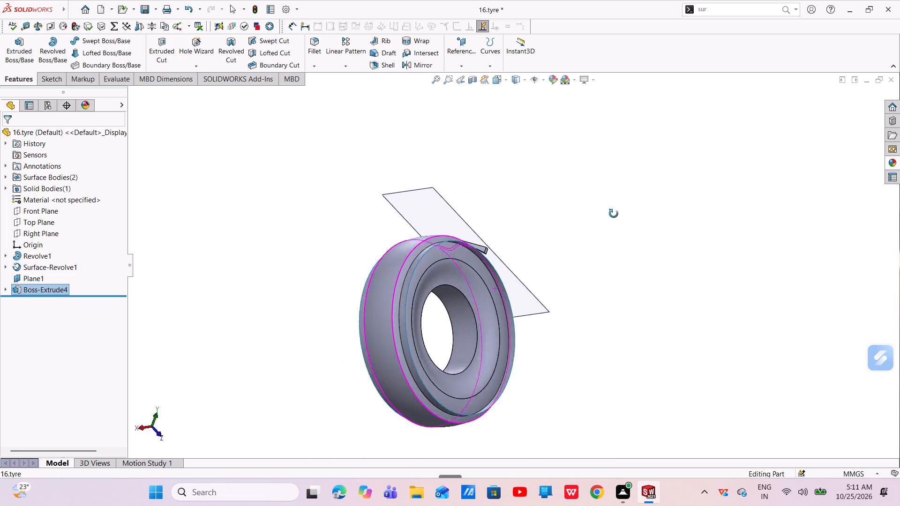
middle_drag(614, 214, 643, 290)
scroll(497, 277, down, 2)
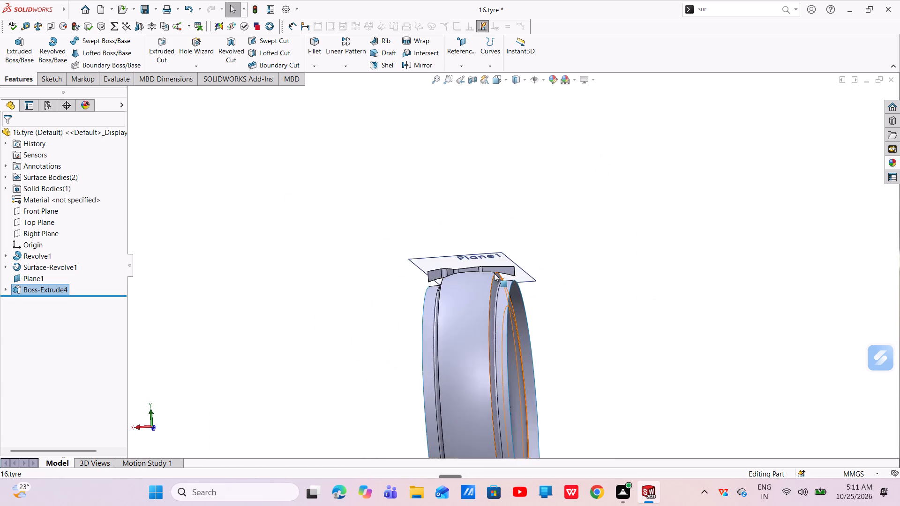
scroll(494, 273, down, 4)
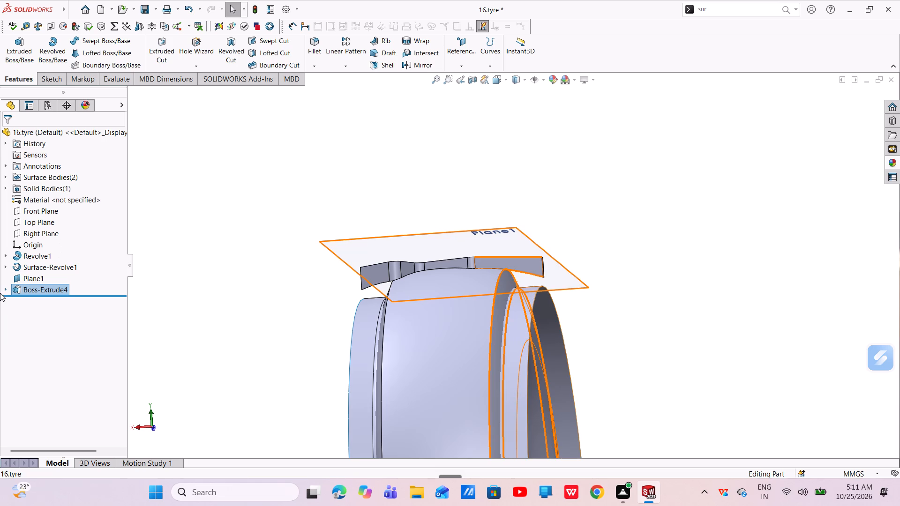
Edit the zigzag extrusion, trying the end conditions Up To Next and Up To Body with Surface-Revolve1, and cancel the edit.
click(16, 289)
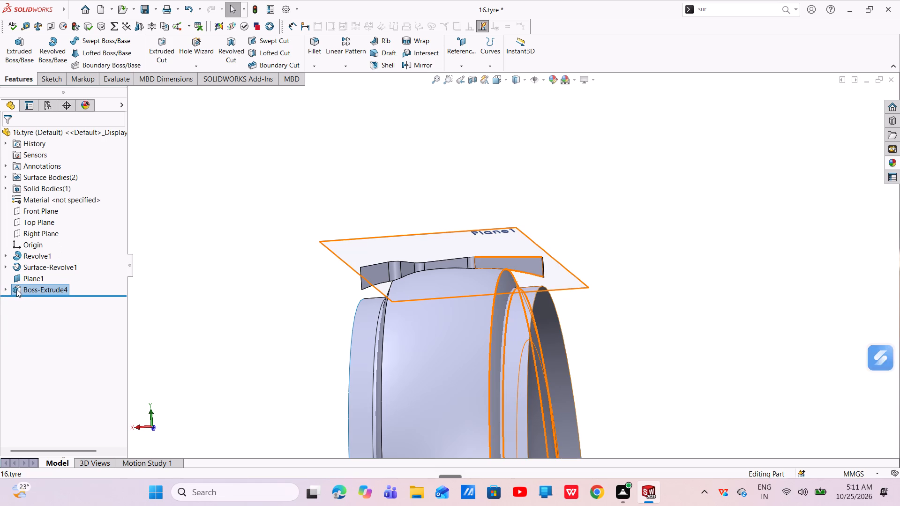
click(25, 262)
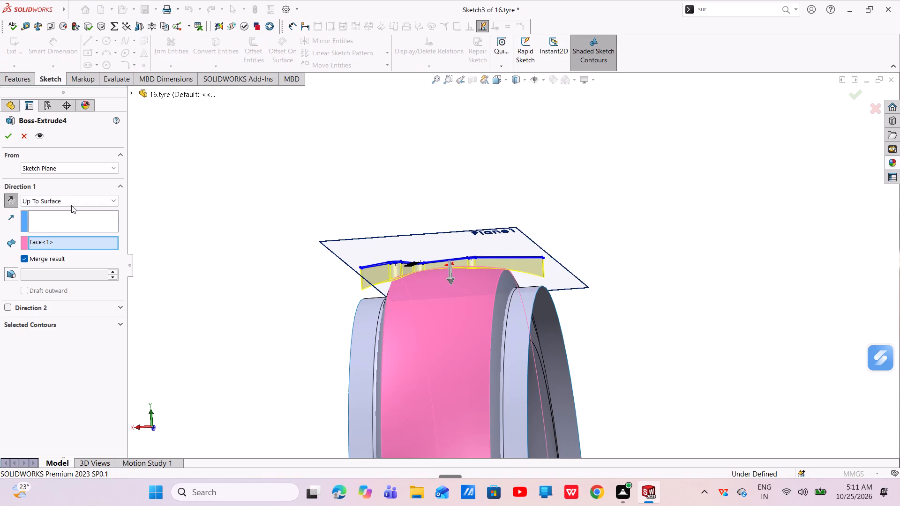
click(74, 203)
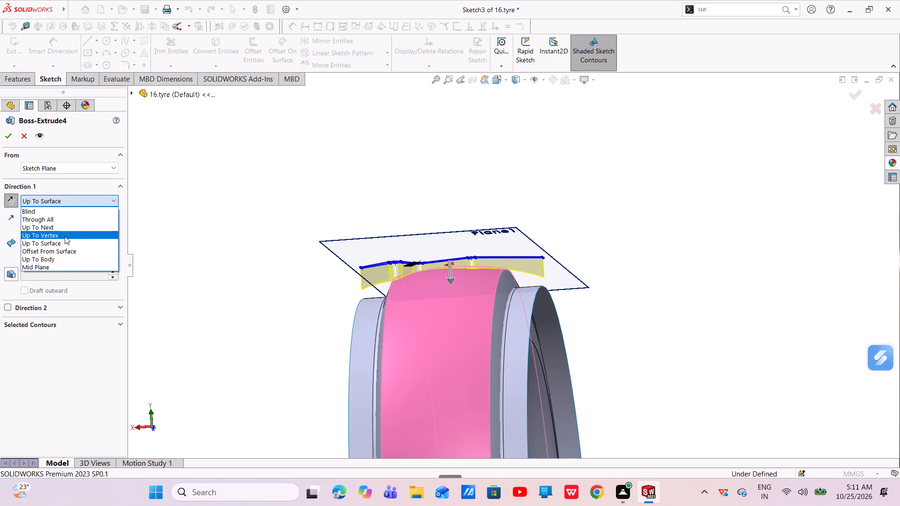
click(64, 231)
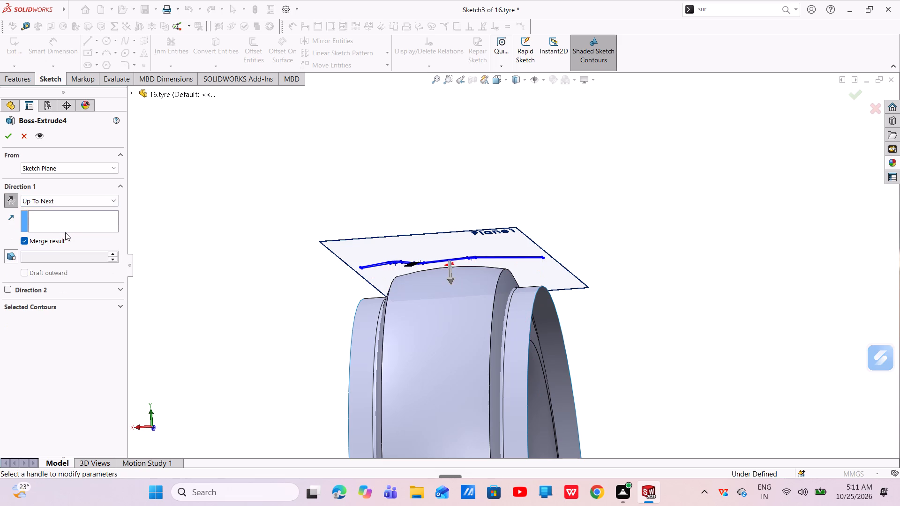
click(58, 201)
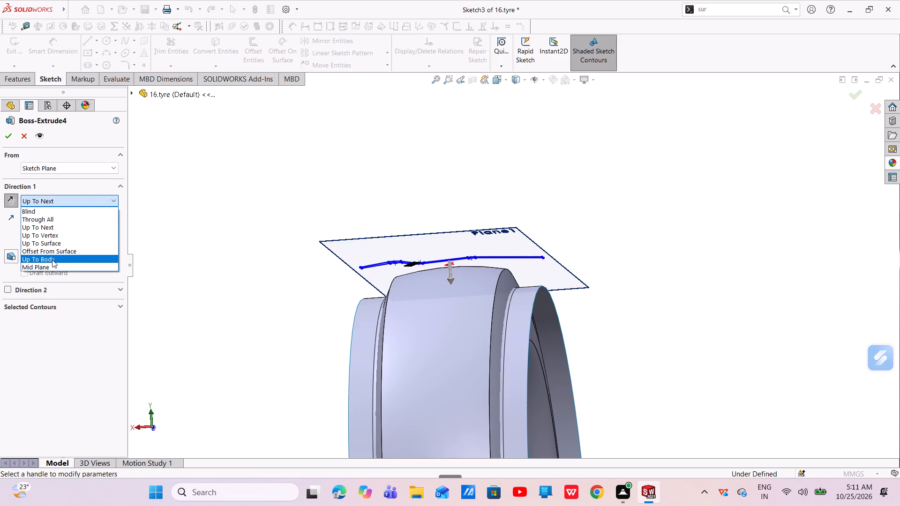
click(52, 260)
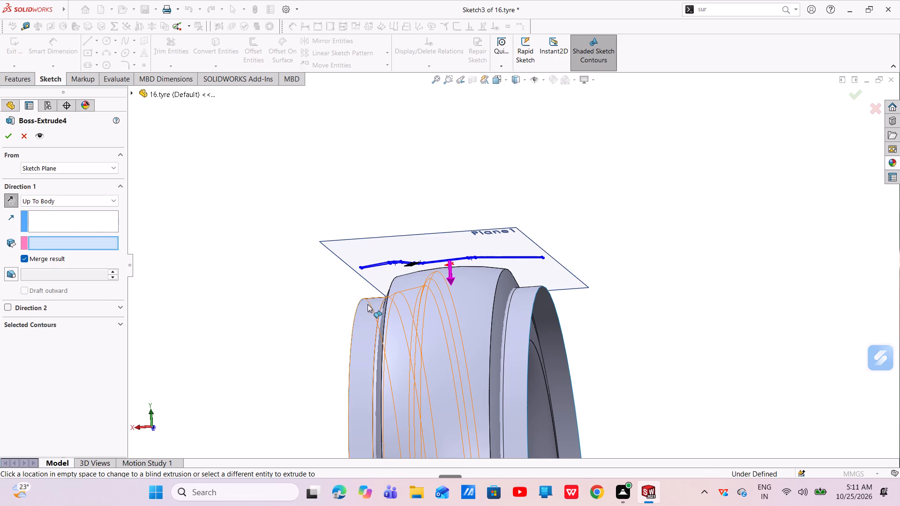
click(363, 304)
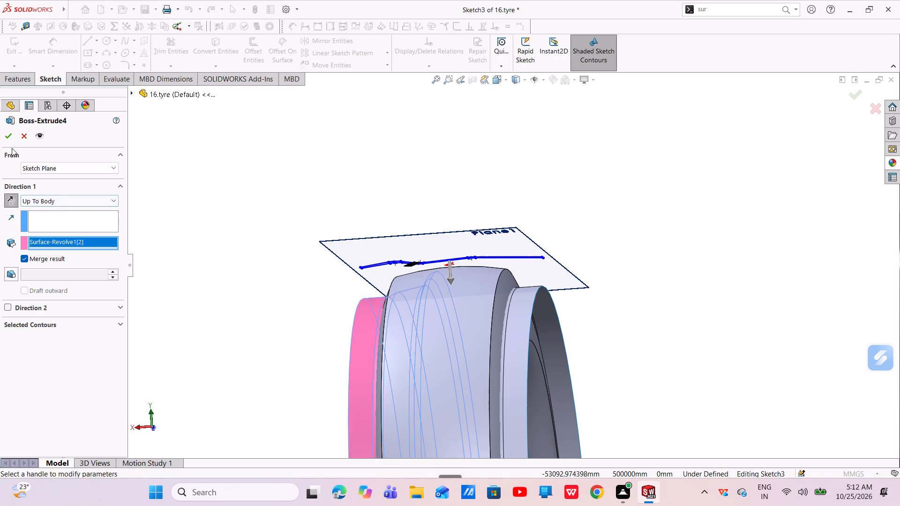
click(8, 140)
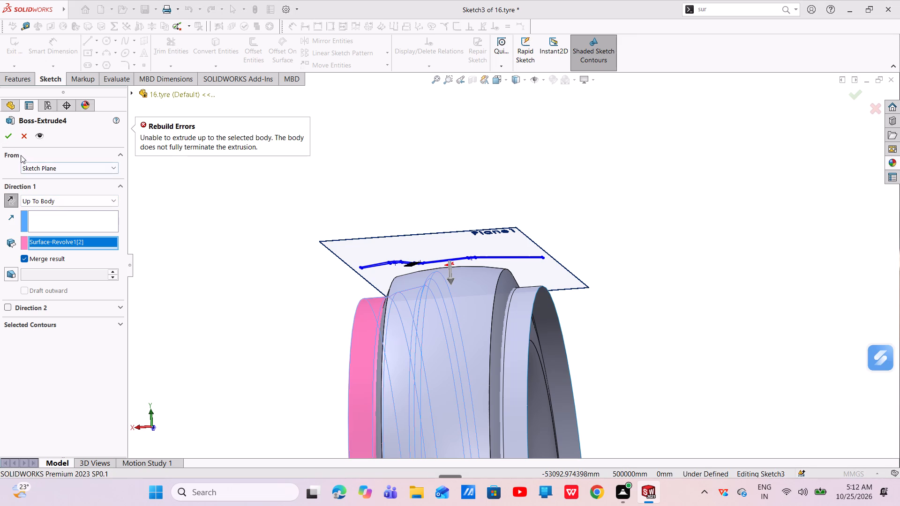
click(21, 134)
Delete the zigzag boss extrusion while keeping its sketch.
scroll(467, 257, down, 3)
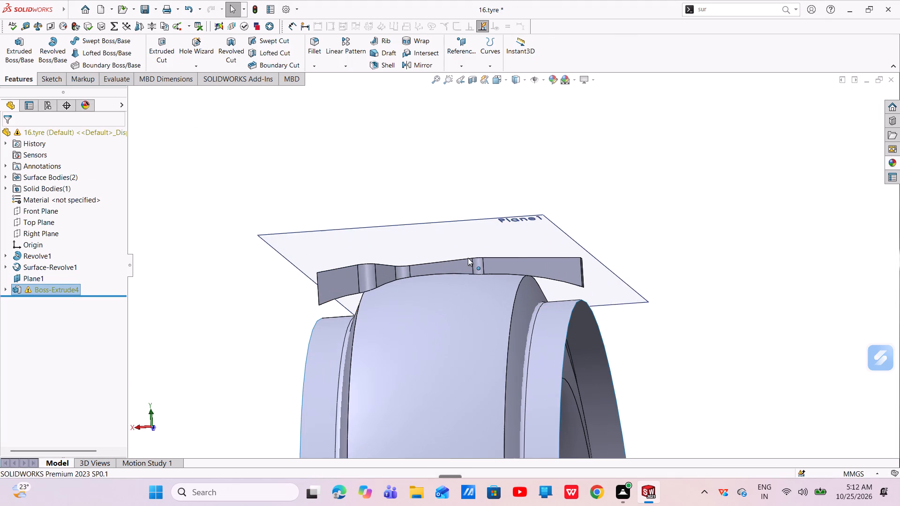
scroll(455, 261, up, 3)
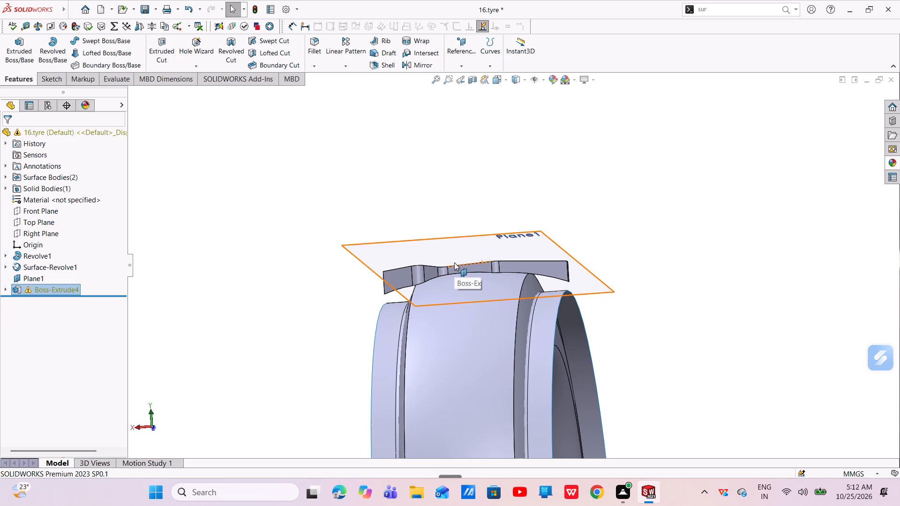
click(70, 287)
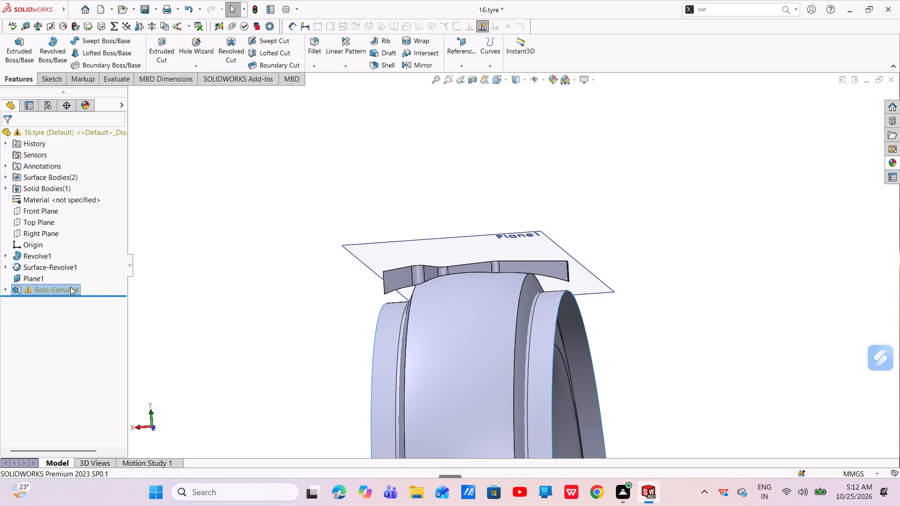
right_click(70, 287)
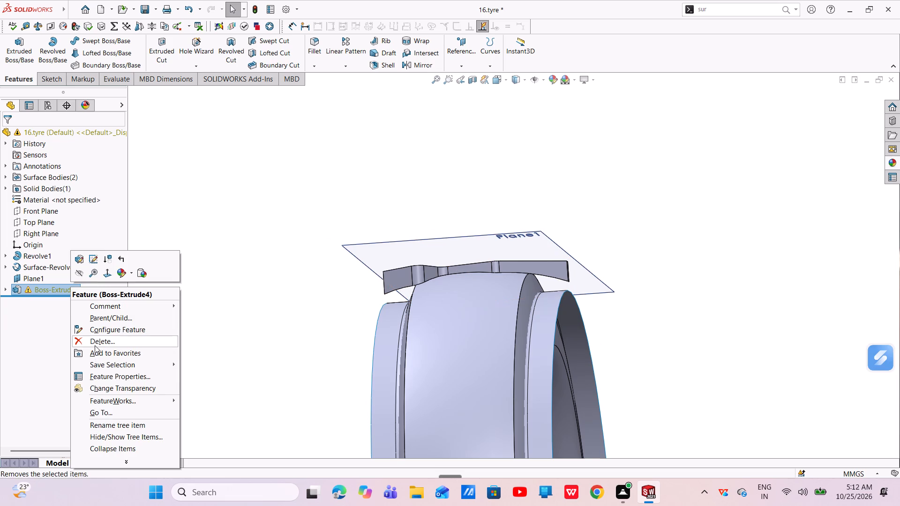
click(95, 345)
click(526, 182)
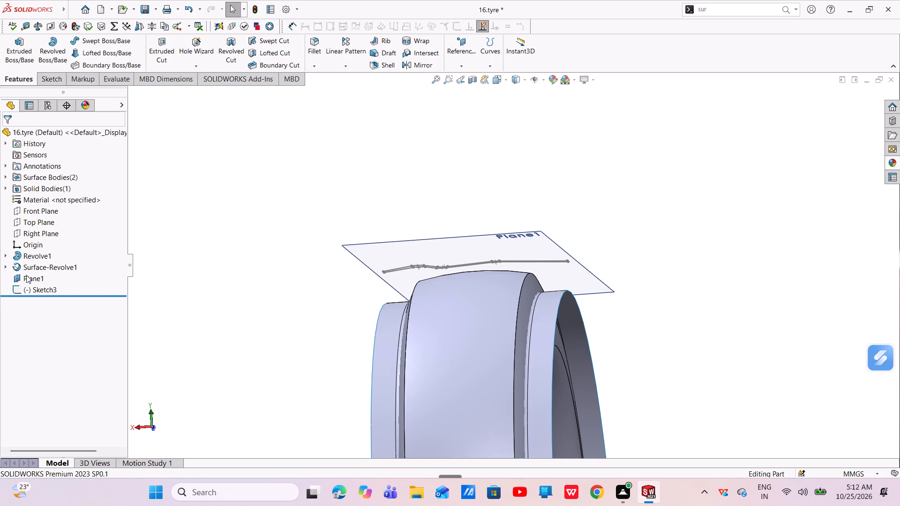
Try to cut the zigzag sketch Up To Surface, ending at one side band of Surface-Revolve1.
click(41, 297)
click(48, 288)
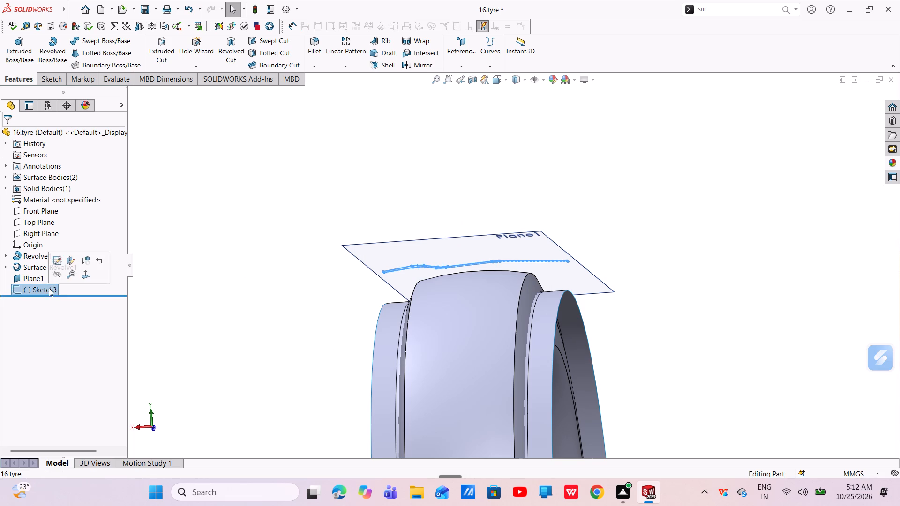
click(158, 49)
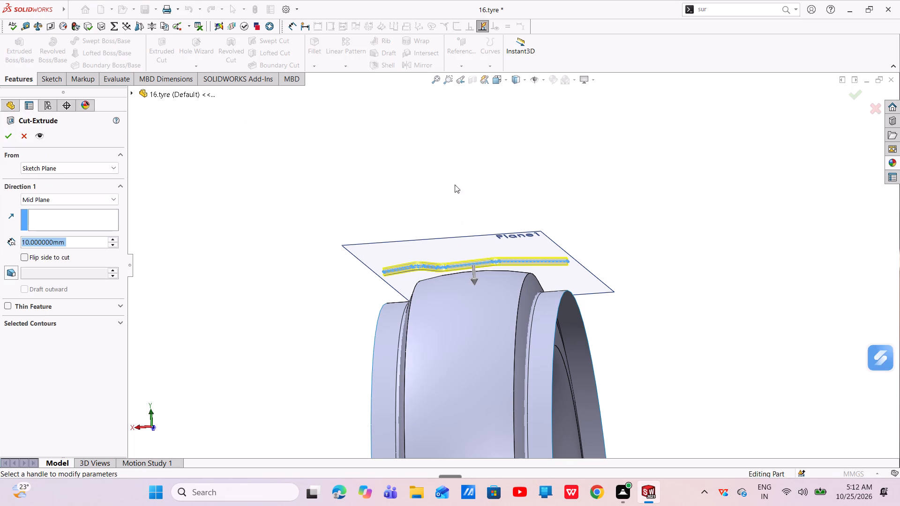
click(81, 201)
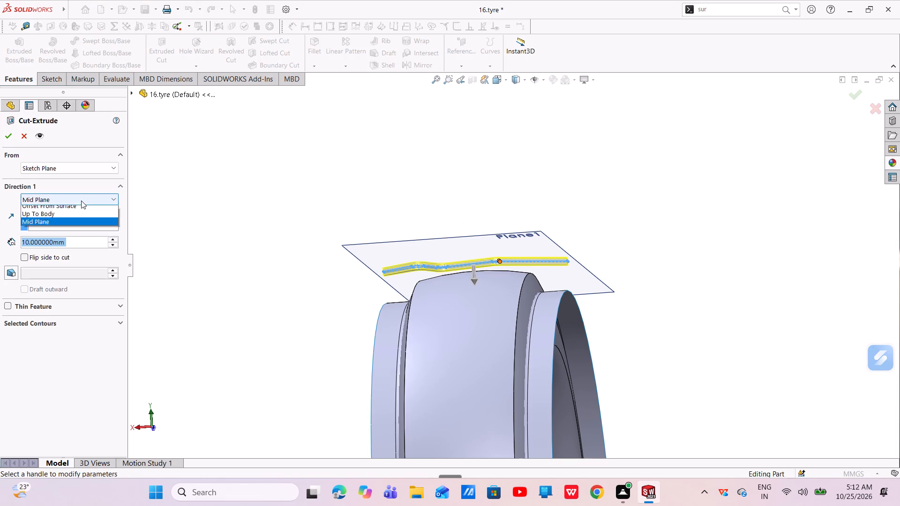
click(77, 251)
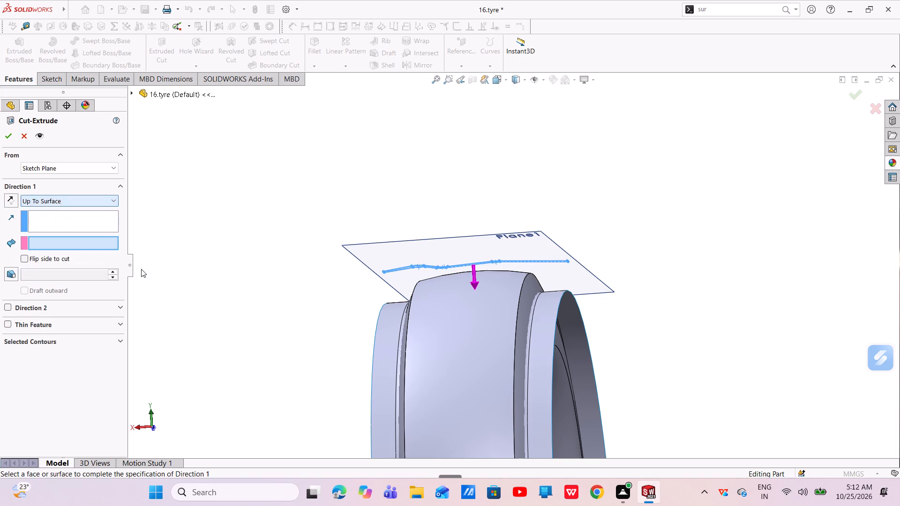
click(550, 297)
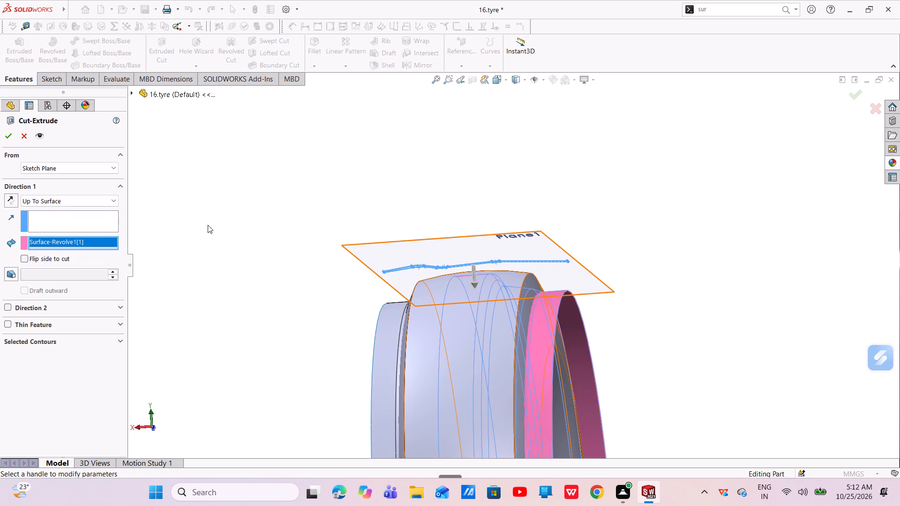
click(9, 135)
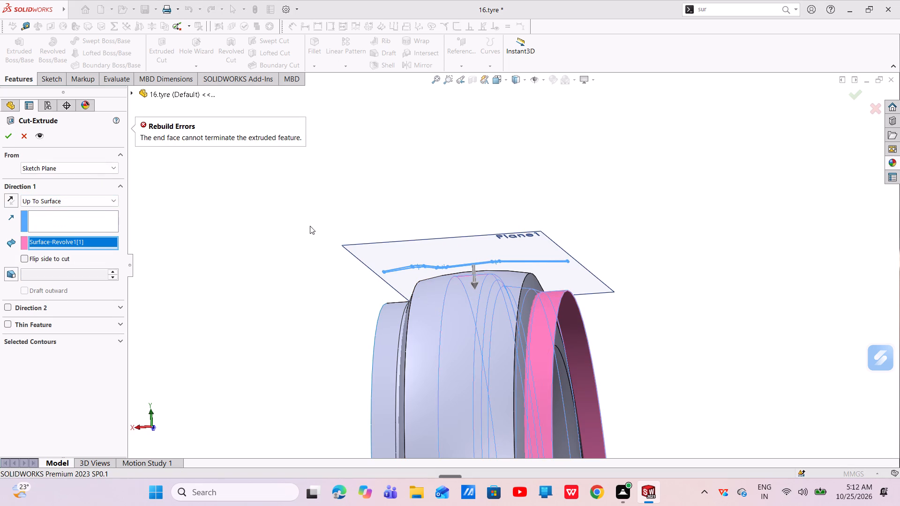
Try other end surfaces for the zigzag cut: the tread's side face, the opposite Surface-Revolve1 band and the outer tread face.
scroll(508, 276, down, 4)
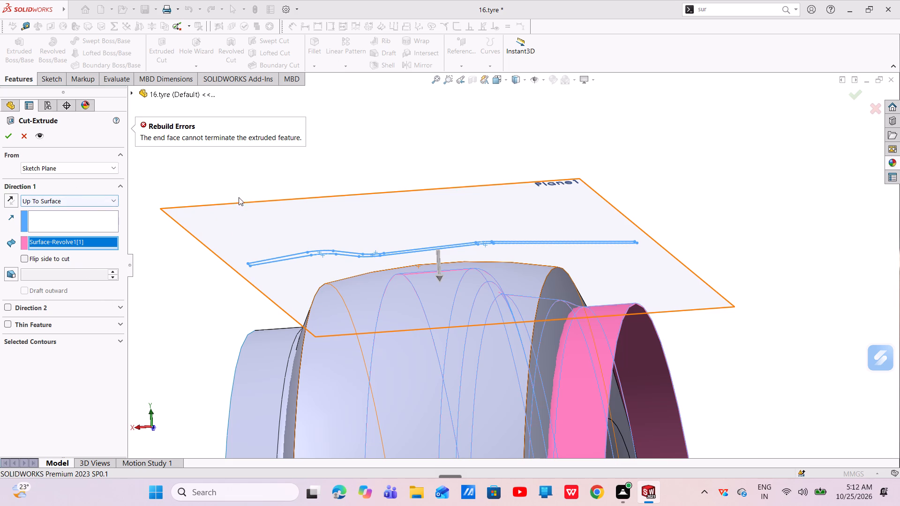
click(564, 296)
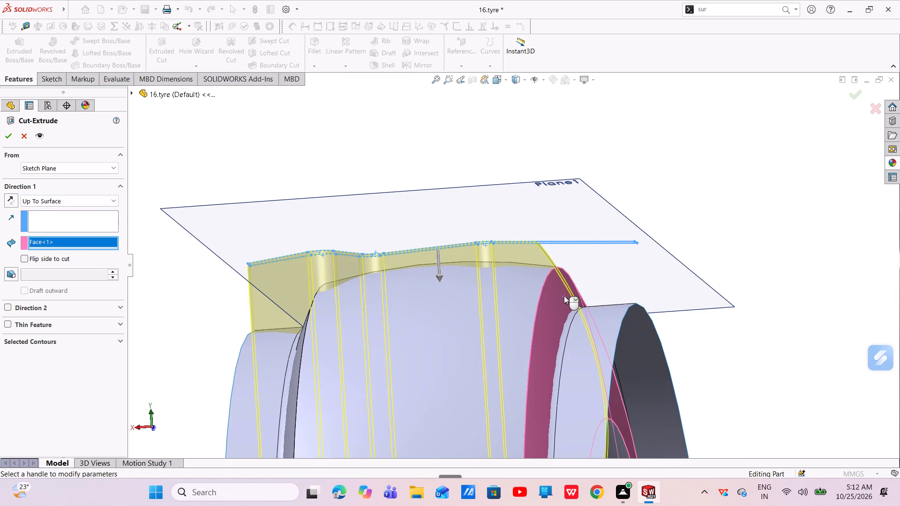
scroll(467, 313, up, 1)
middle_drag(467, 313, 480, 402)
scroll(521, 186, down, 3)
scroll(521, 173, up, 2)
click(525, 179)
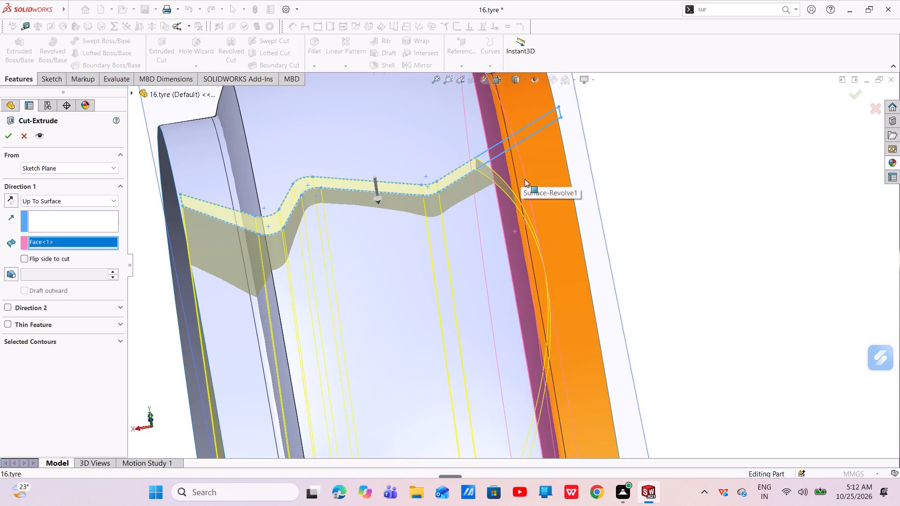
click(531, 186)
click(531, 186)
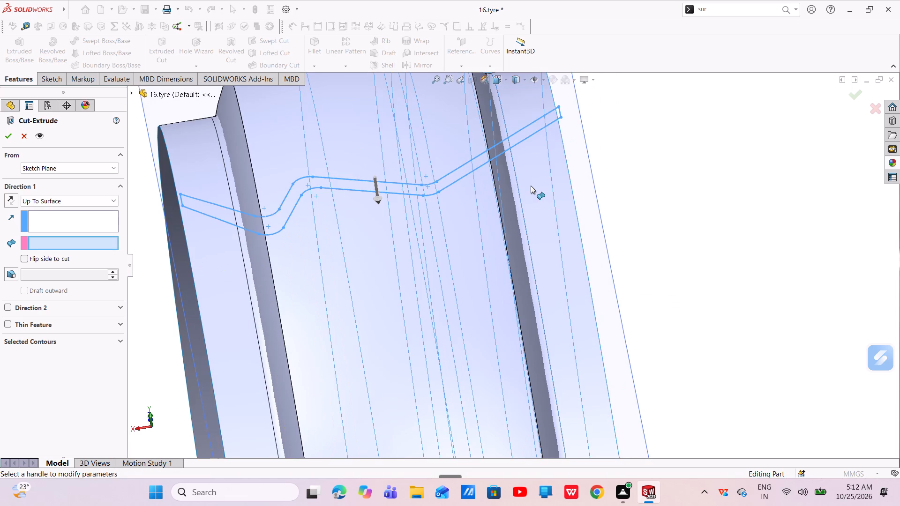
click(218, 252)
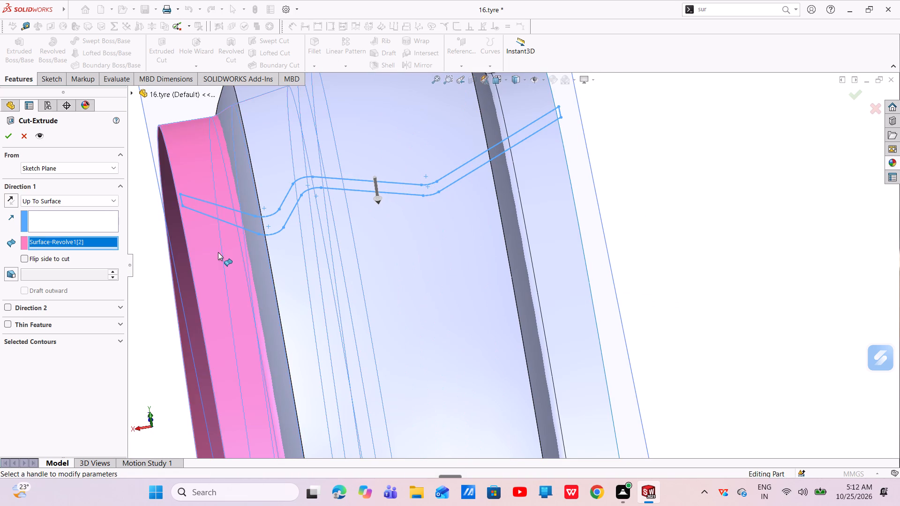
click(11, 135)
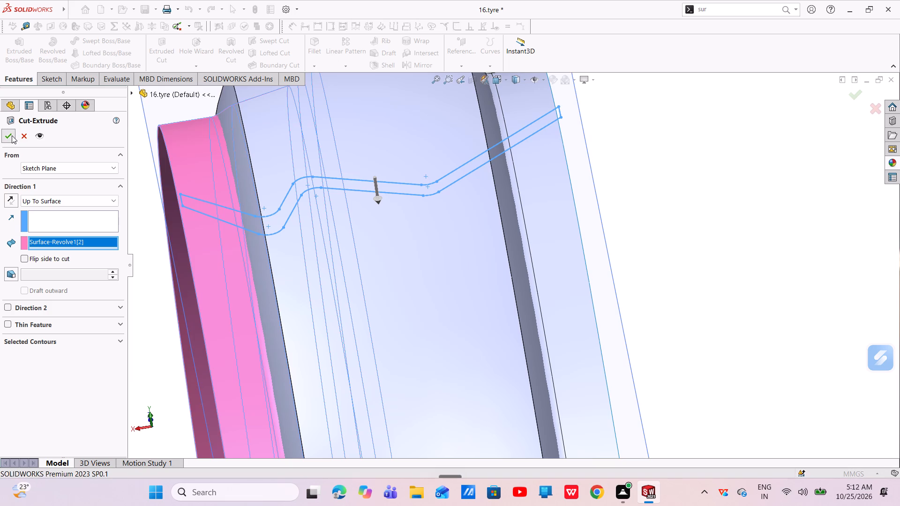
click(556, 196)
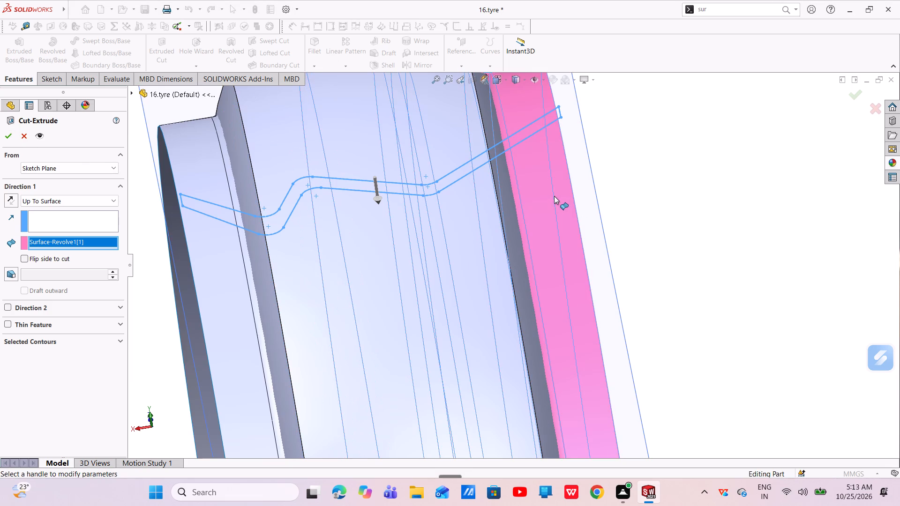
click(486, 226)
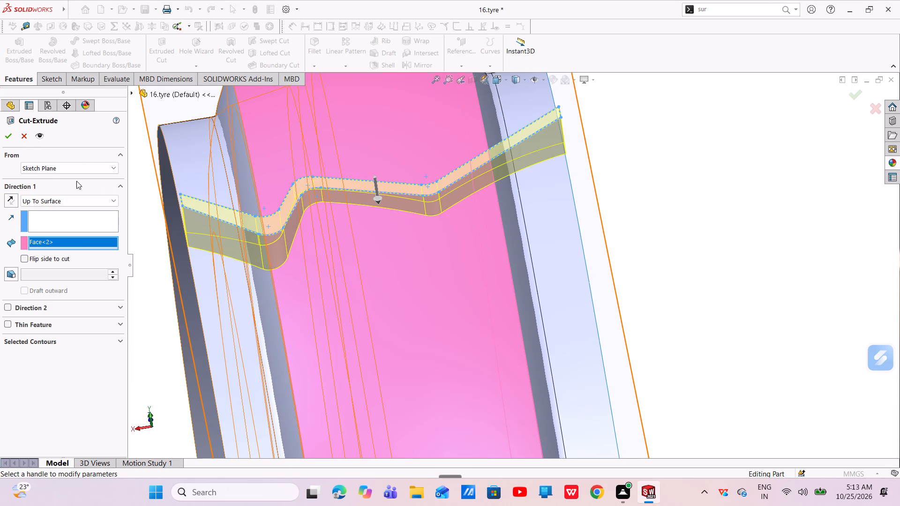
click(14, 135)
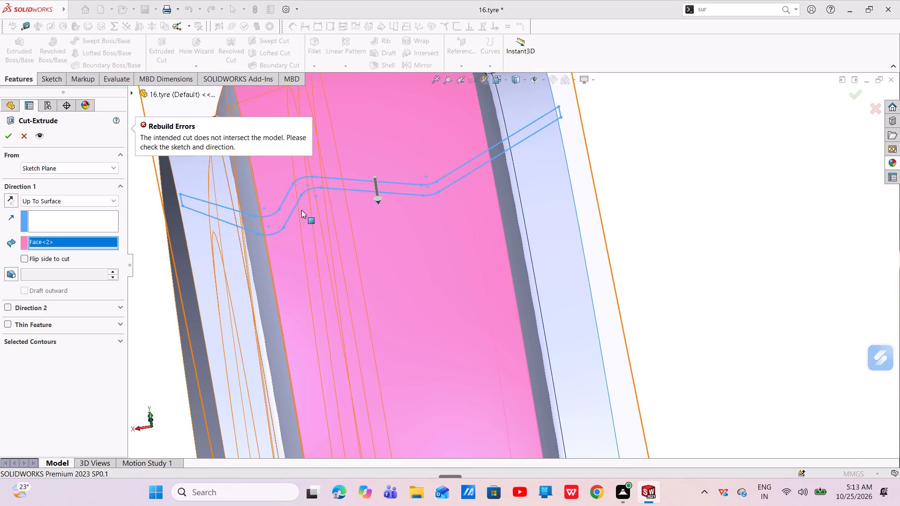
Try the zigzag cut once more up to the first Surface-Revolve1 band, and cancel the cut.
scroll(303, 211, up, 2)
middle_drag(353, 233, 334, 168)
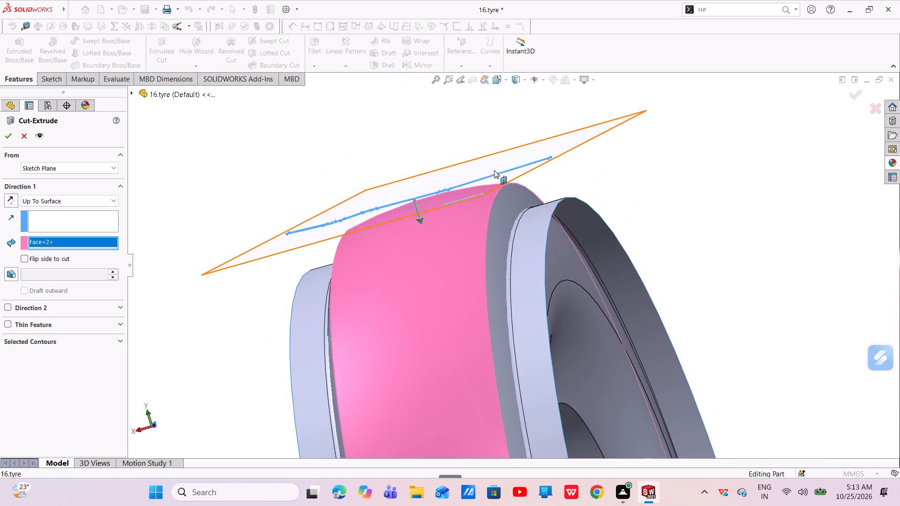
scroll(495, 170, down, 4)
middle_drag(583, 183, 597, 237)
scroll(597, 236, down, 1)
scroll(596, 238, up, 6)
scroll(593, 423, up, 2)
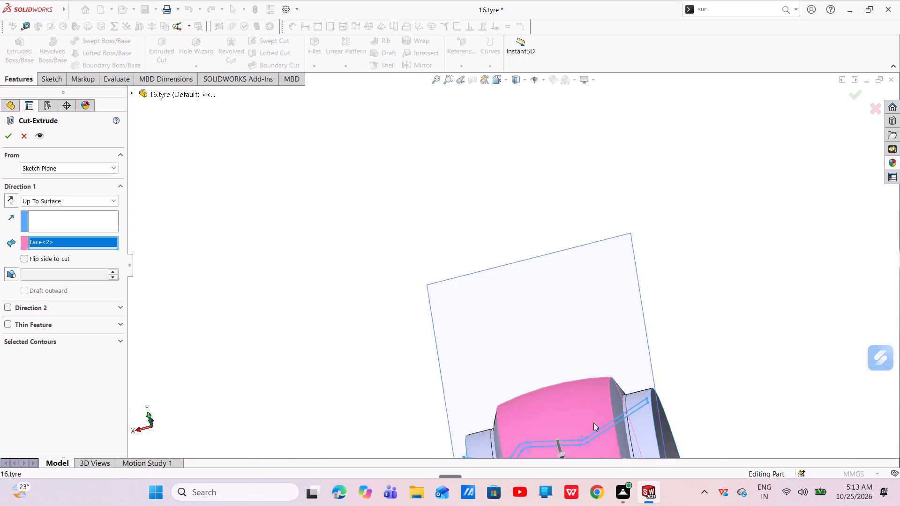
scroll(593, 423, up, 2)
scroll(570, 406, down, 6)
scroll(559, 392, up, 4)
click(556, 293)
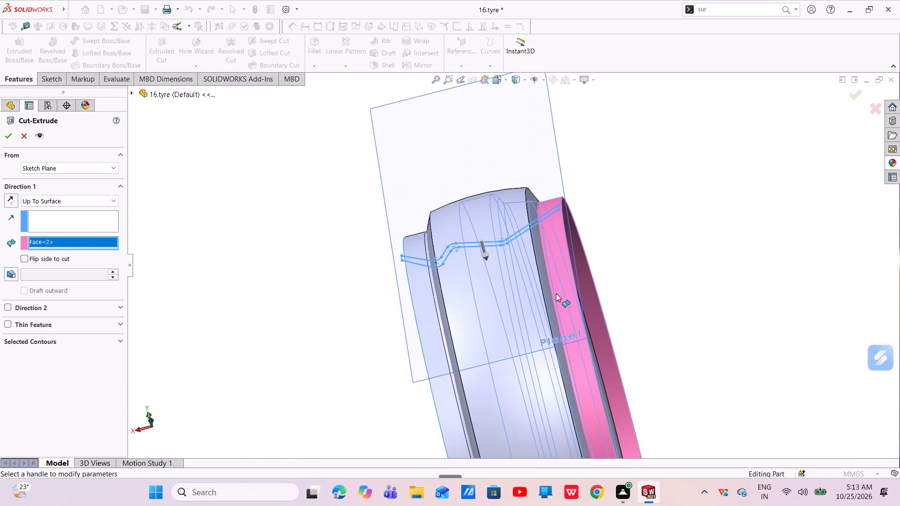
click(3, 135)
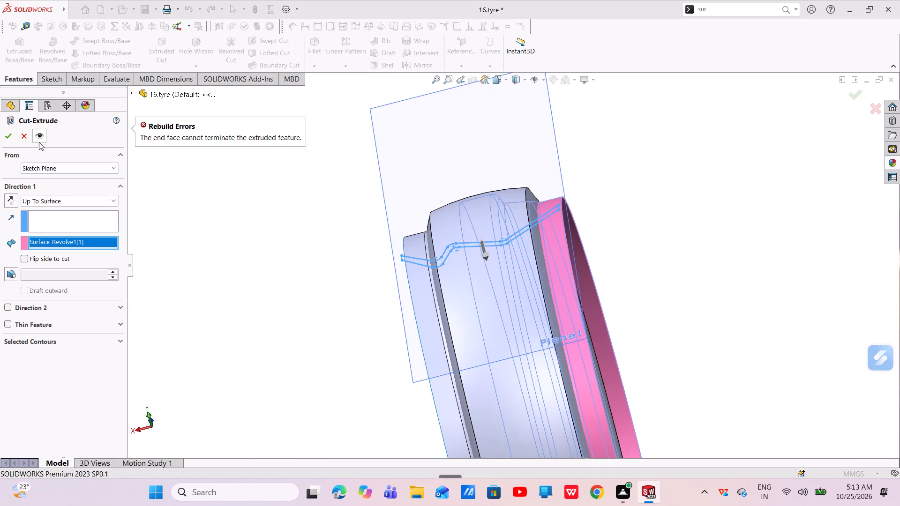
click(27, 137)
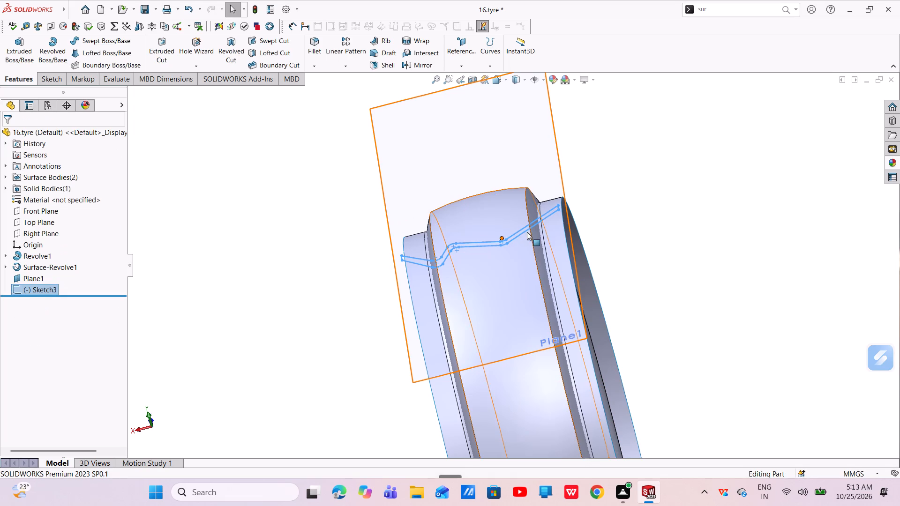
Start a new extruded cut from the zigzag sketch and extend its Mid Plane depth to 66 mm.
scroll(537, 218, down, 10)
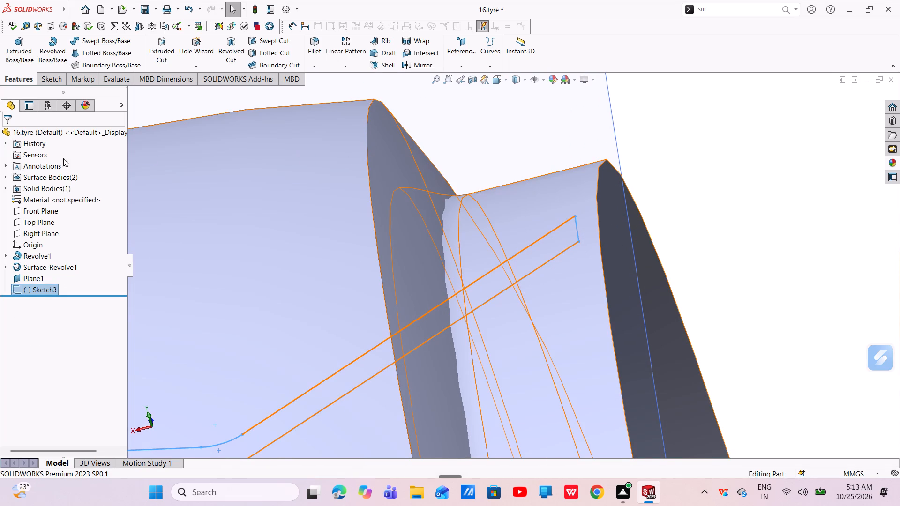
click(166, 53)
scroll(519, 279, up, 3)
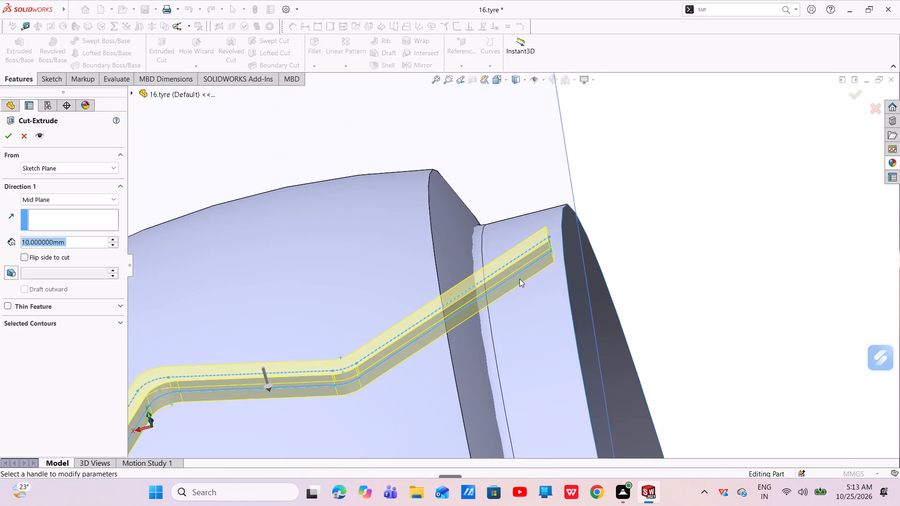
scroll(527, 302, down, 4)
scroll(527, 302, up, 5)
scroll(435, 378, up, 2)
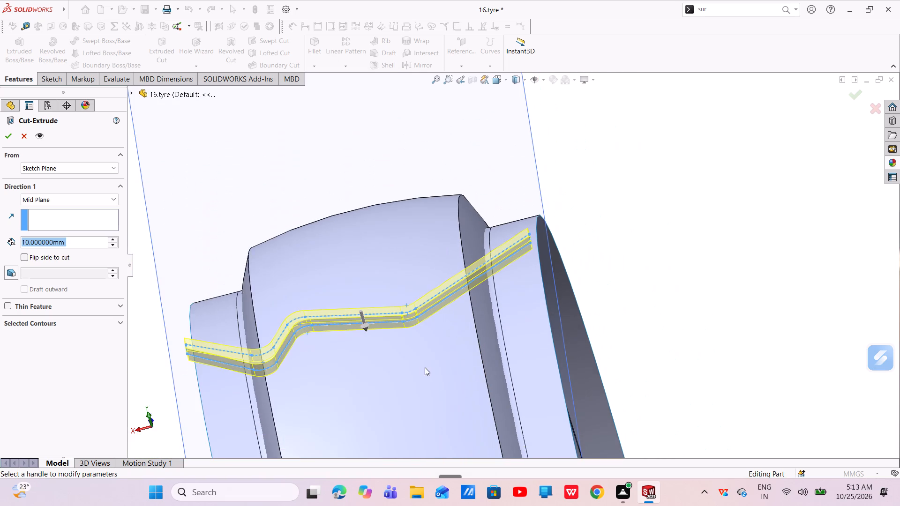
scroll(393, 367, down, 4)
drag(361, 244, 376, 278)
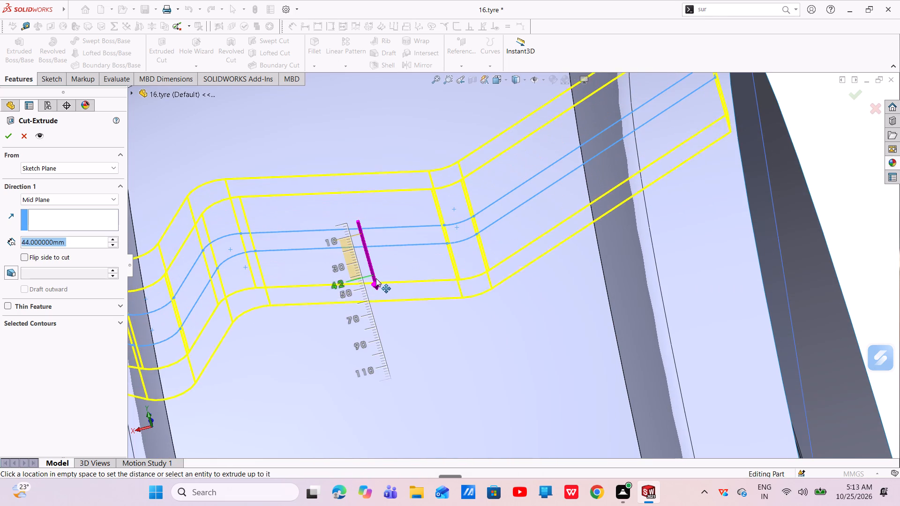
drag(376, 278, 386, 305)
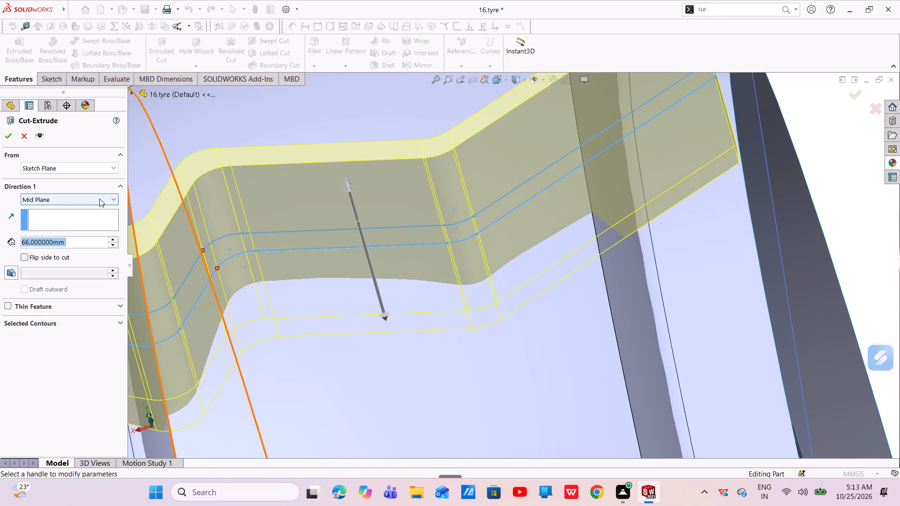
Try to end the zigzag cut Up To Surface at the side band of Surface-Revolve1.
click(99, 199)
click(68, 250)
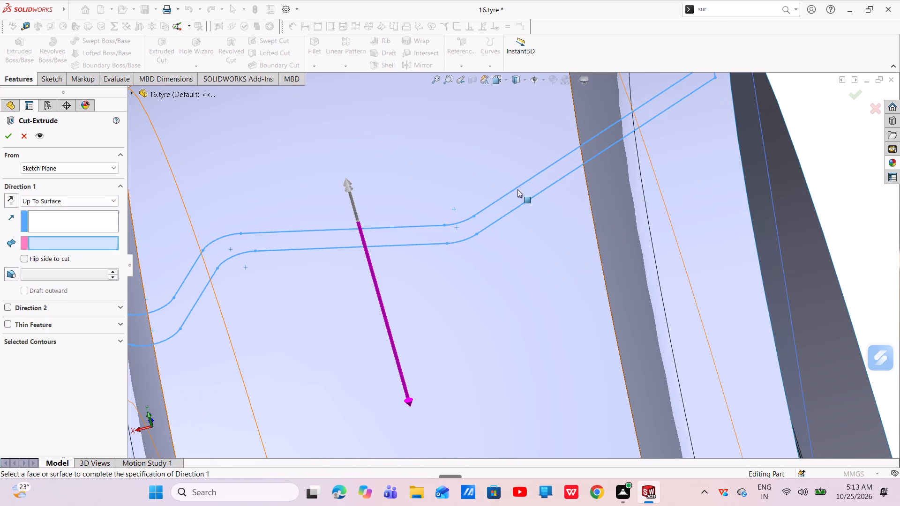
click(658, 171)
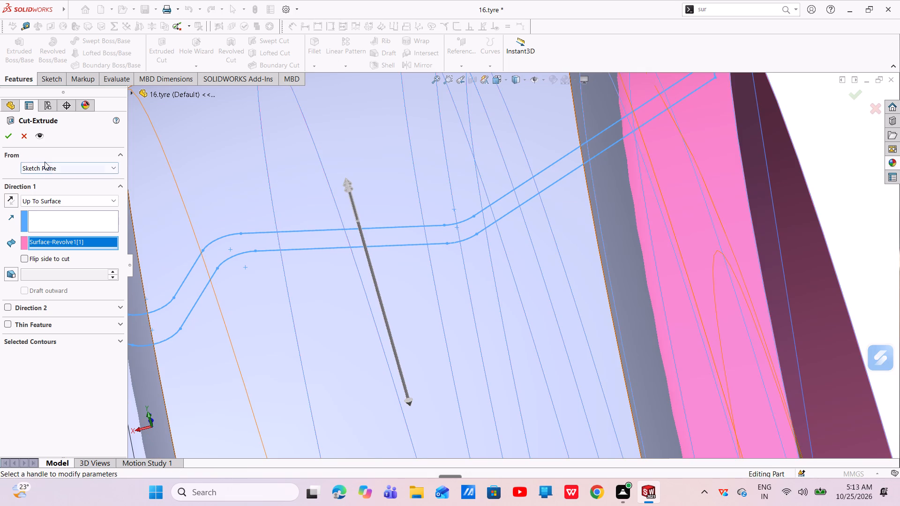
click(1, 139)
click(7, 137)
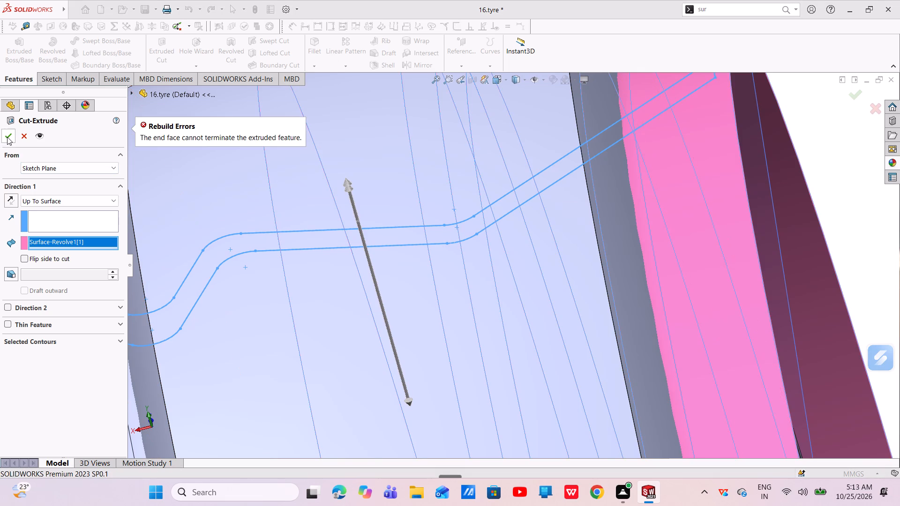
Cut the zigzag groove into the tread as a Blind cut with a depth of 54 mm.
click(85, 243)
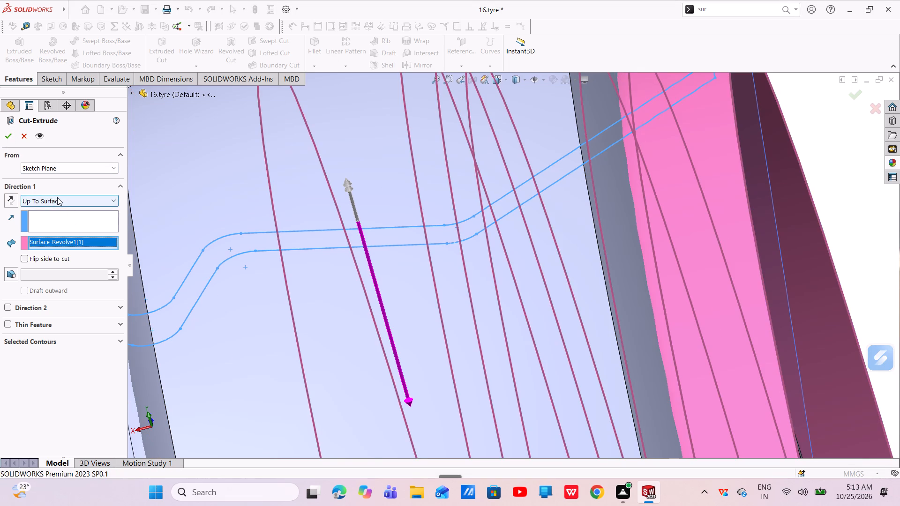
click(57, 197)
click(54, 207)
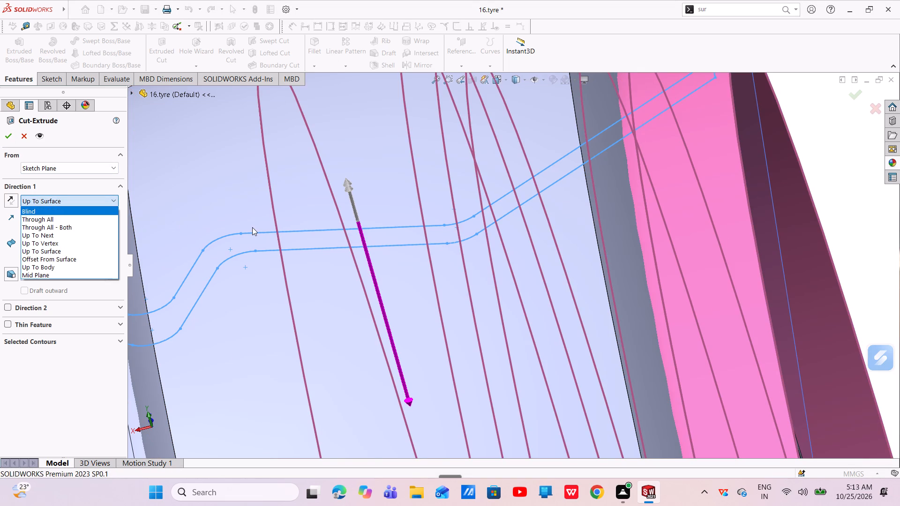
click(57, 212)
scroll(278, 246, up, 5)
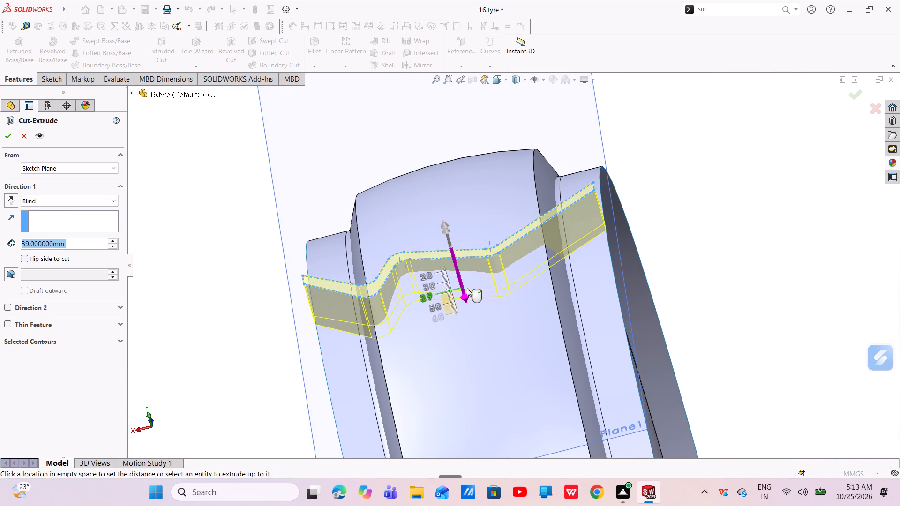
click(477, 301)
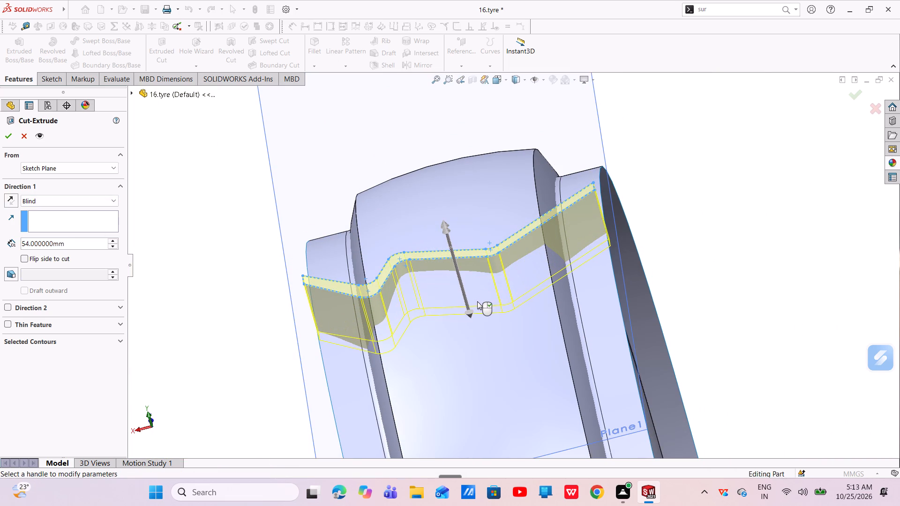
right_click(474, 302)
Circular-pattern the zigzag groove cut about the tyre's inner bore face with 35 equally spaced instances over 360 degrees.
scroll(521, 251, down, 5)
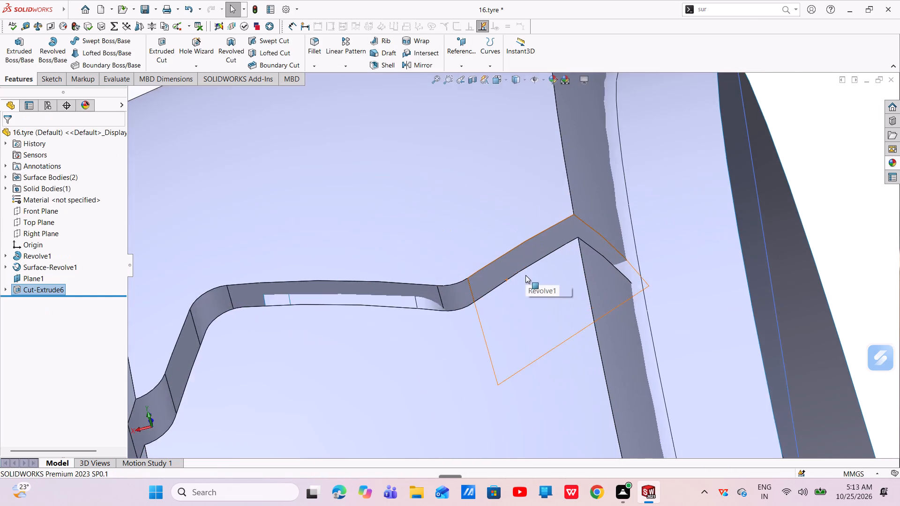
middle_drag(525, 274, 558, 339)
scroll(531, 313, up, 6)
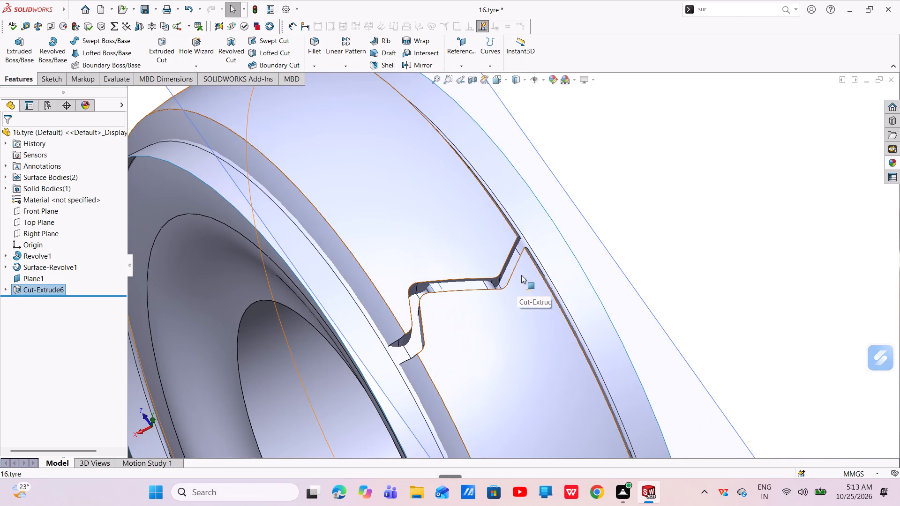
middle_drag(527, 259, 465, 287)
scroll(488, 243, down, 2)
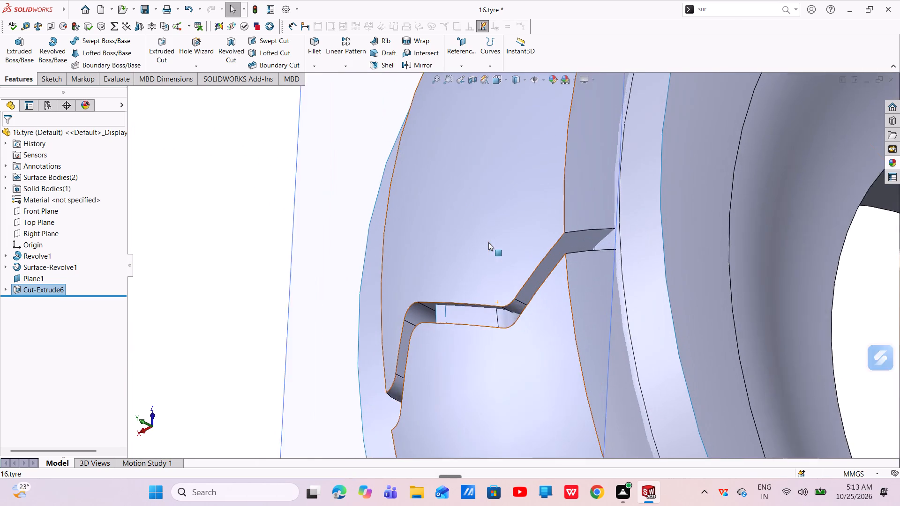
scroll(488, 242, down, 2)
scroll(497, 263, up, 4)
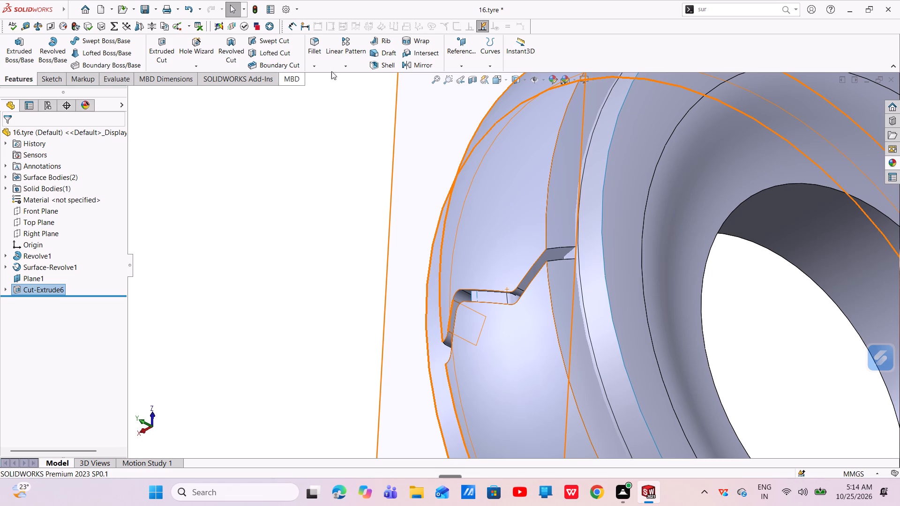
click(344, 66)
click(353, 87)
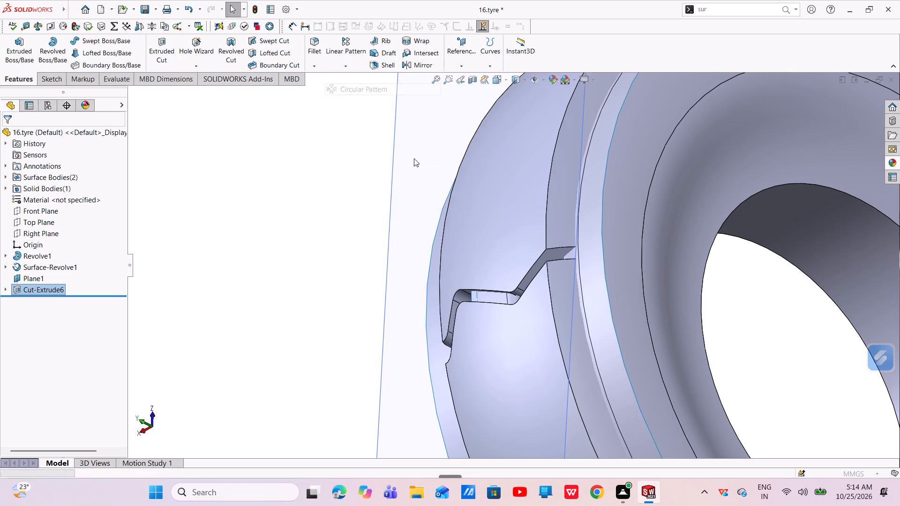
scroll(508, 238, up, 4)
click(673, 254)
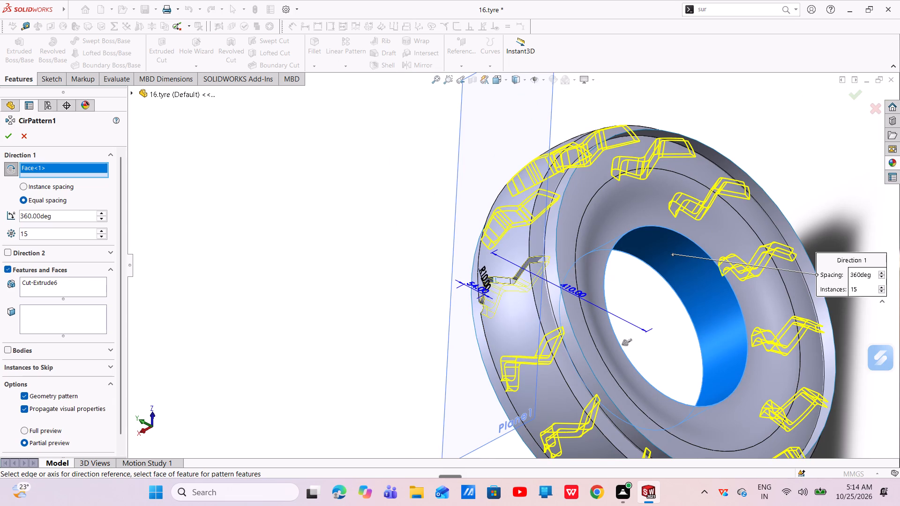
drag(29, 231, 3, 234)
key(BackSpace)
text(35)
key(Return)
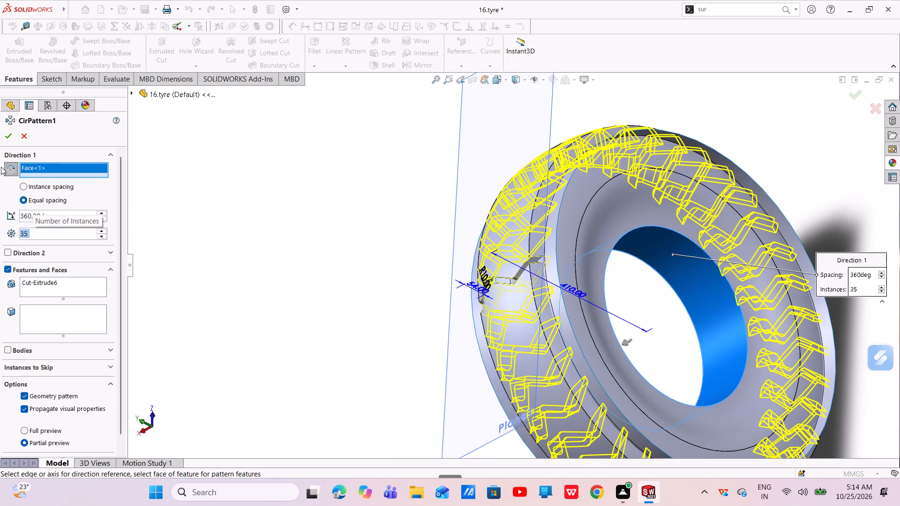
click(6, 139)
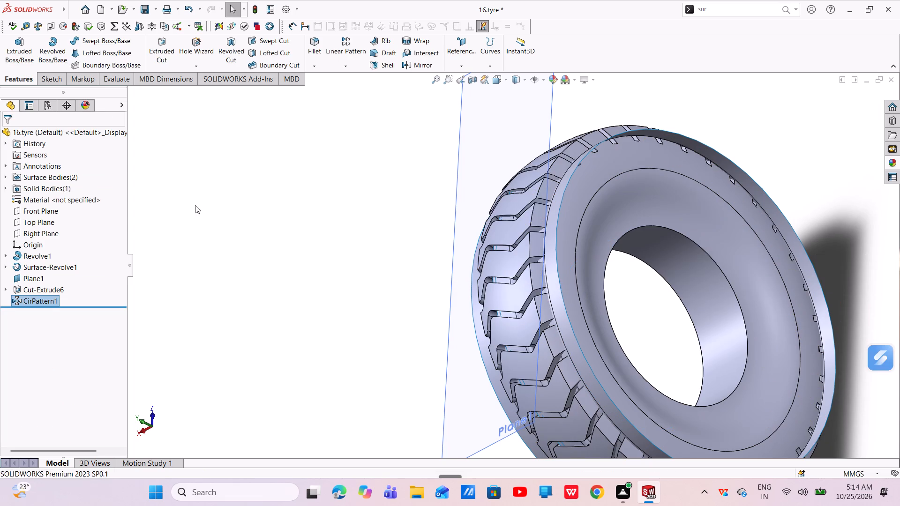
Examine the patterned tread grooves around the whole tyre, from both sidewalls and across the tread.
scroll(517, 253, up, 3)
middle_drag(517, 253, 602, 327)
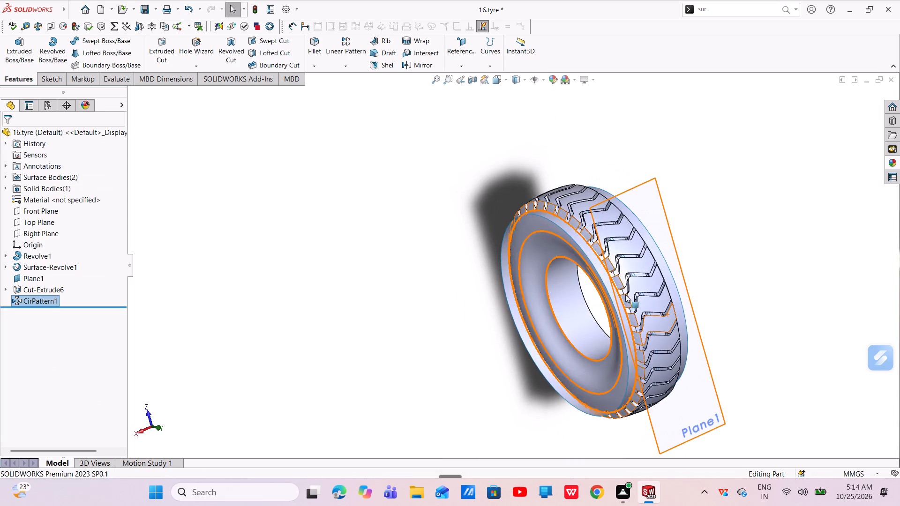
scroll(606, 258, down, 5)
scroll(609, 268, up, 1)
middle_drag(609, 267, 562, 234)
scroll(606, 289, up, 6)
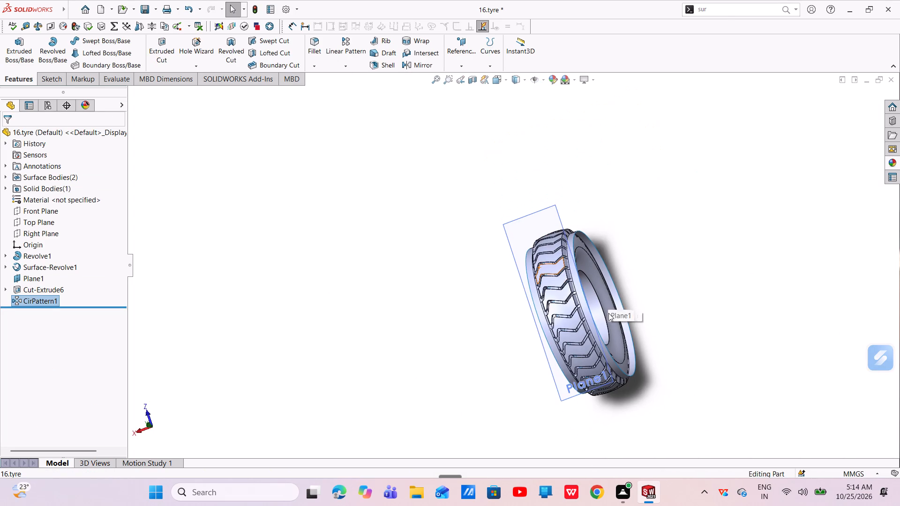
scroll(549, 279, down, 5)
scroll(566, 299, up, 3)
middle_drag(565, 298, 546, 309)
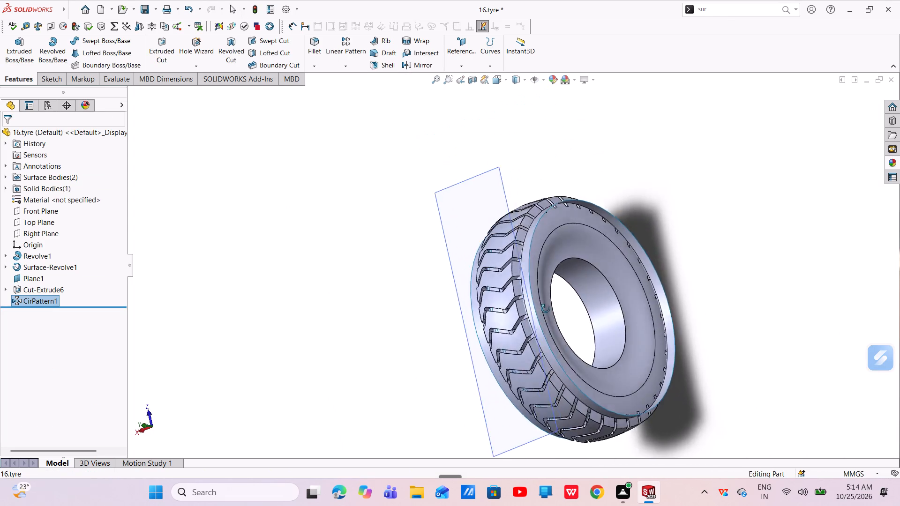
middle_drag(546, 309, 681, 346)
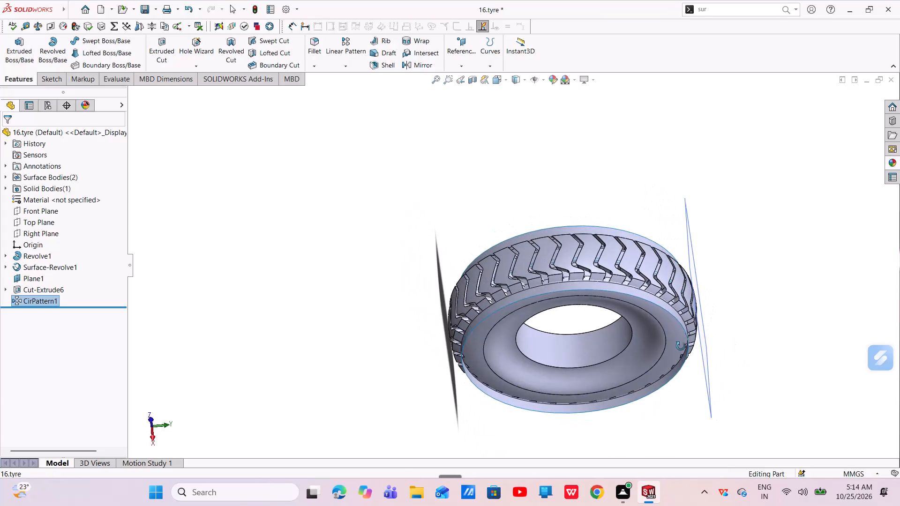
middle_drag(681, 346, 680, 346)
scroll(637, 265, down, 5)
scroll(637, 265, up, 5)
middle_drag(637, 273, 510, 251)
scroll(598, 271, up, 1)
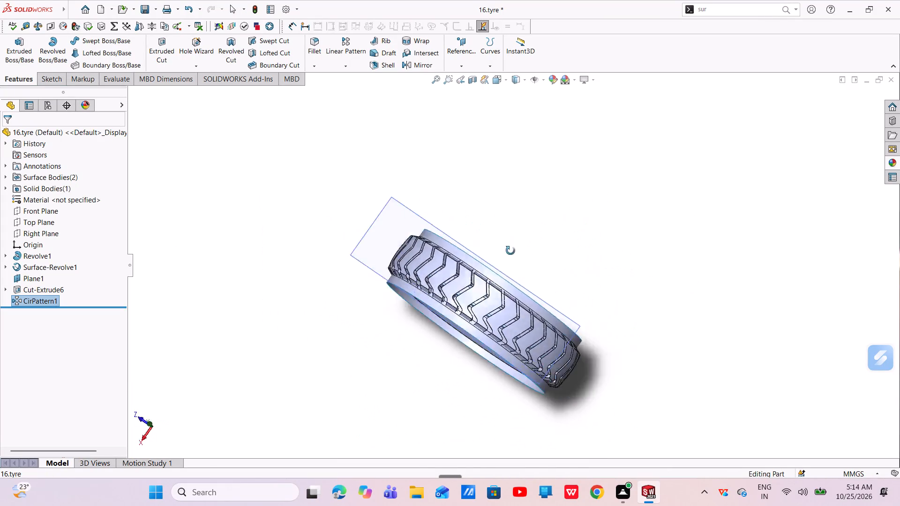
middle_drag(510, 251, 465, 243)
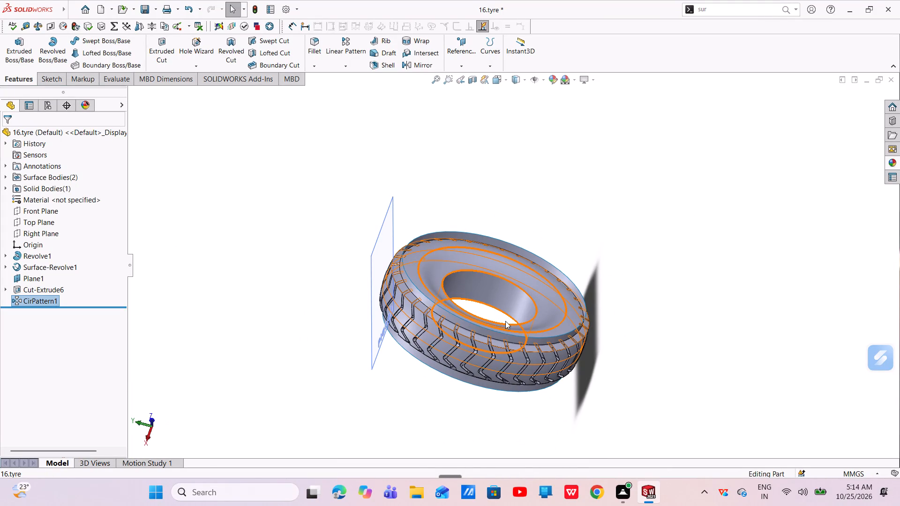
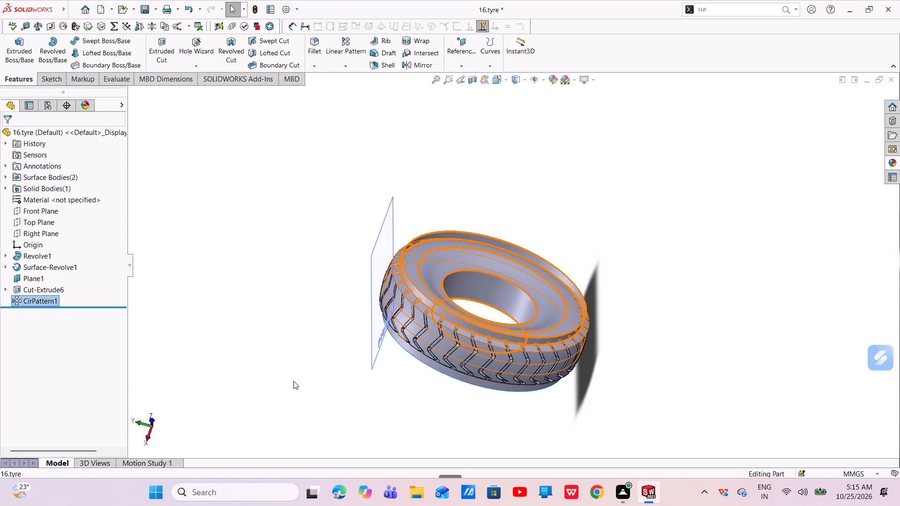
Apply a black colour appearance to the circular-patterned tread groove feature CirPattern1.
middle_drag(293, 379, 420, 212)
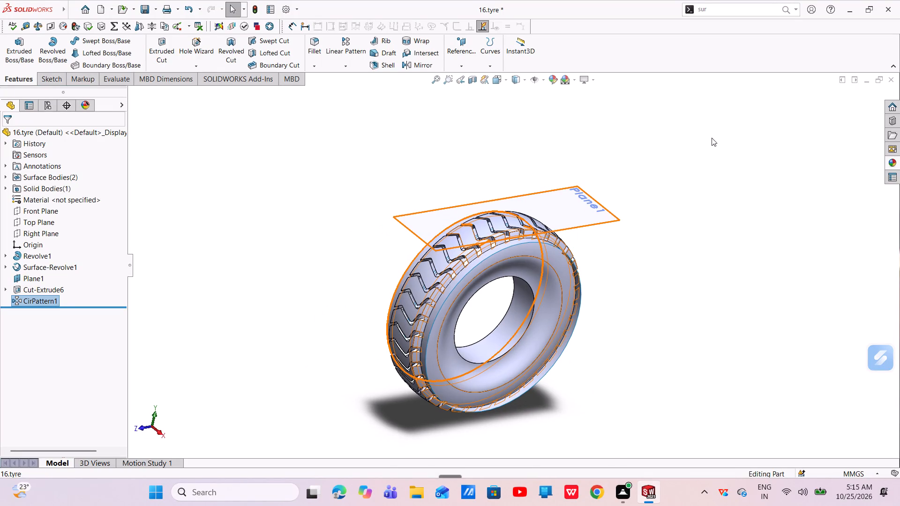
click(551, 76)
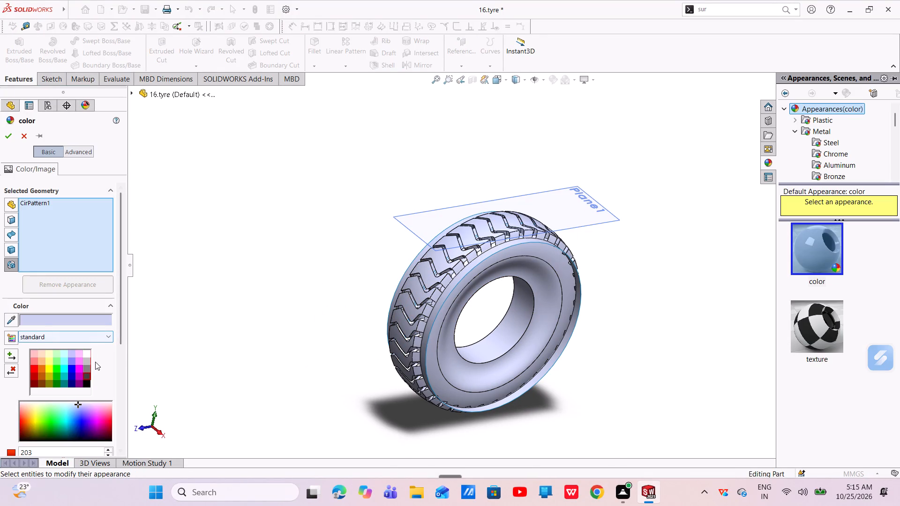
click(85, 385)
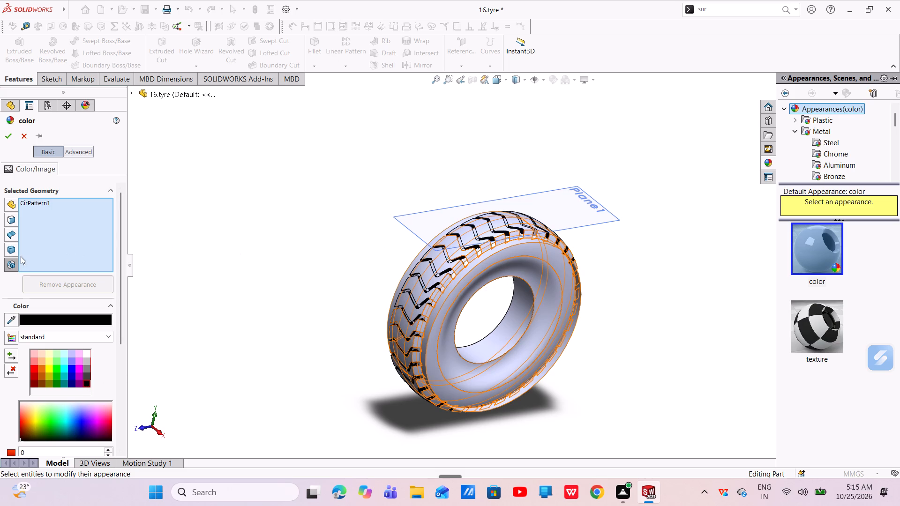
click(7, 263)
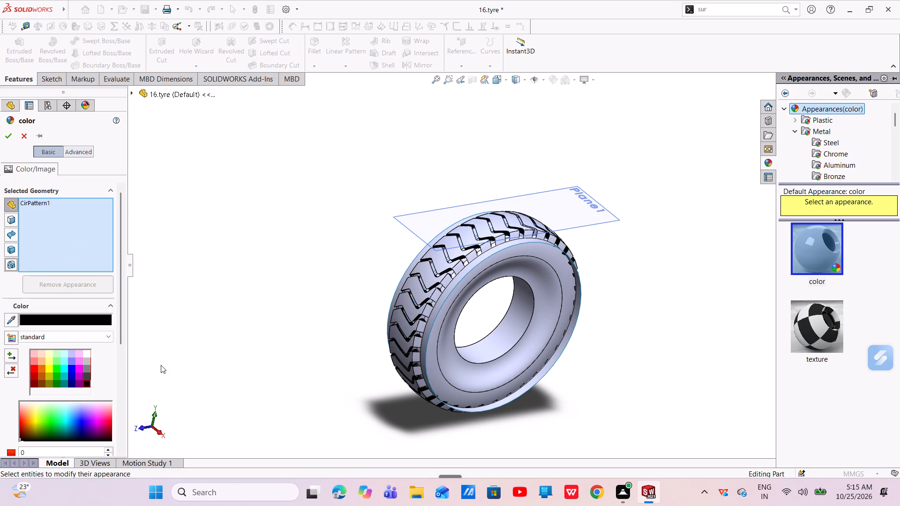
click(89, 381)
click(3, 135)
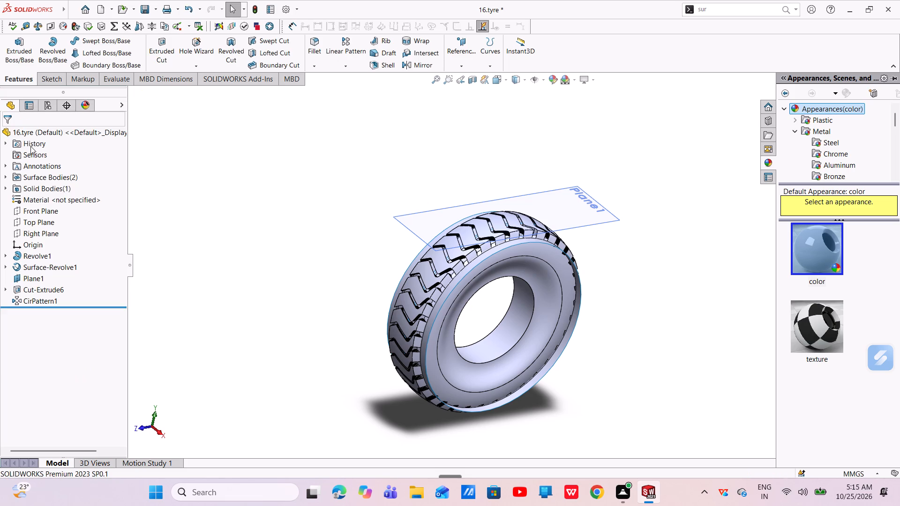
Apply a dark grey colour from the standard swatches to the whole part 16.tyre, after trying black.
scroll(546, 240, down, 6)
middle_drag(536, 240, 510, 253)
scroll(536, 240, down, 2)
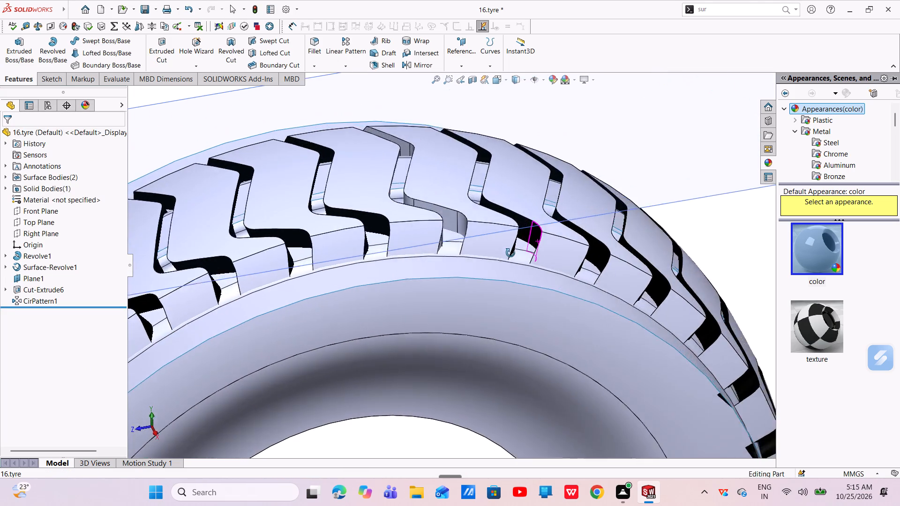
middle_drag(510, 253, 513, 313)
middle_click(513, 313)
scroll(513, 313, up, 3)
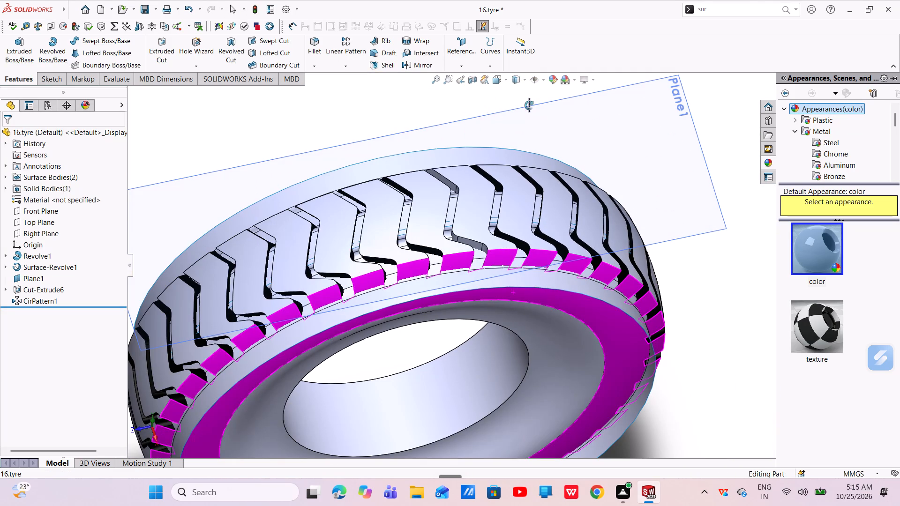
click(555, 84)
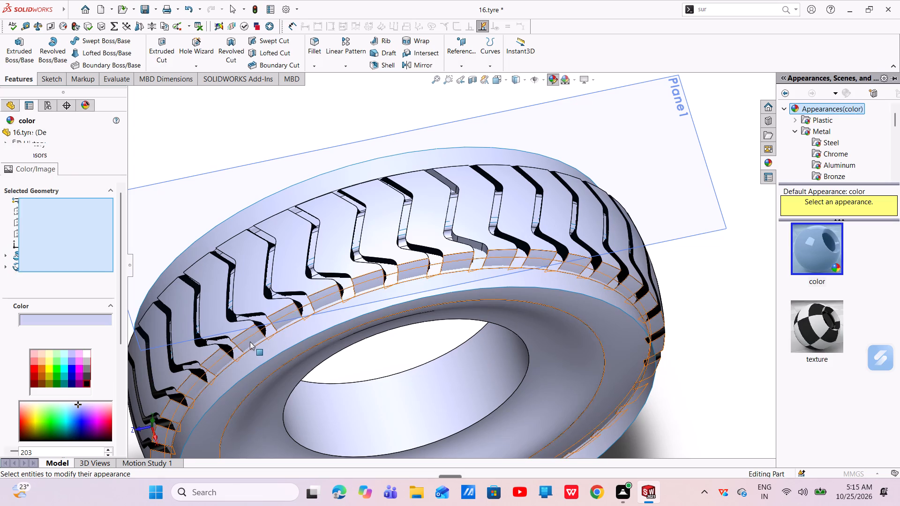
click(89, 381)
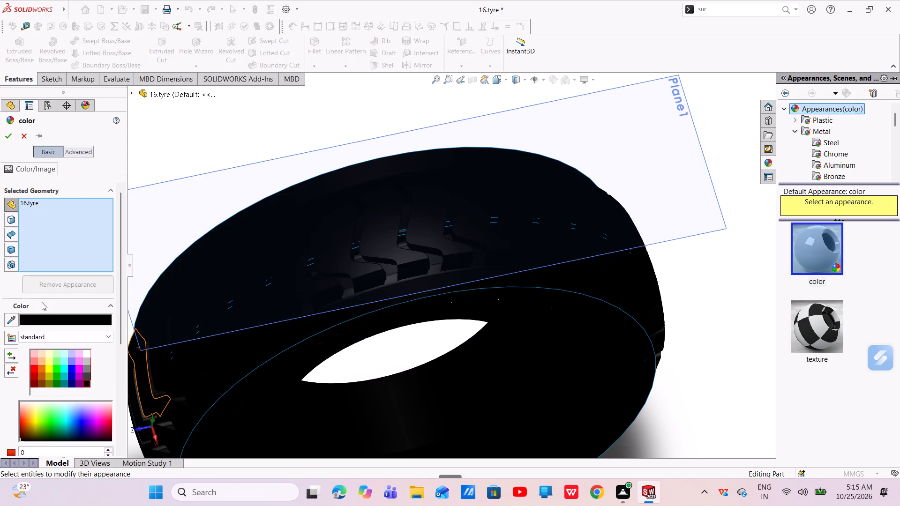
click(10, 262)
click(34, 206)
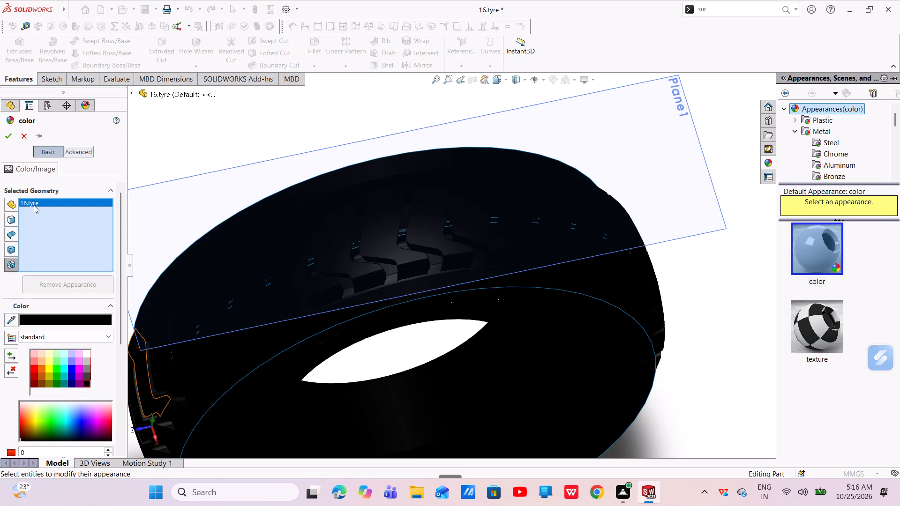
click(10, 246)
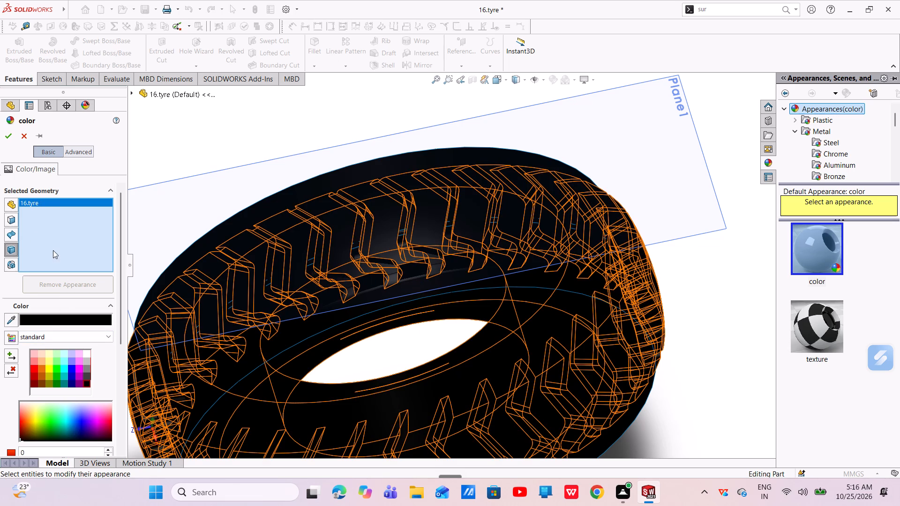
click(85, 373)
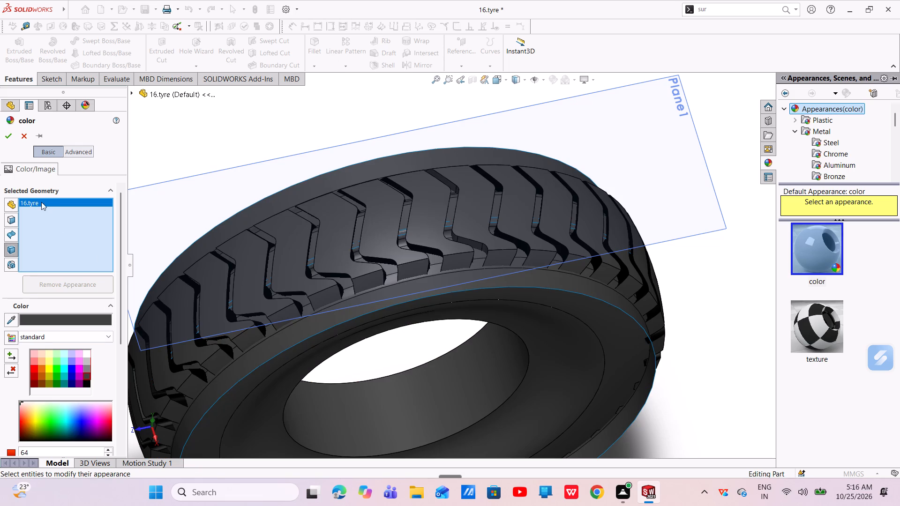
click(12, 134)
Hide the reference plane Plane1 beside the tyre's tread.
scroll(318, 246, up, 5)
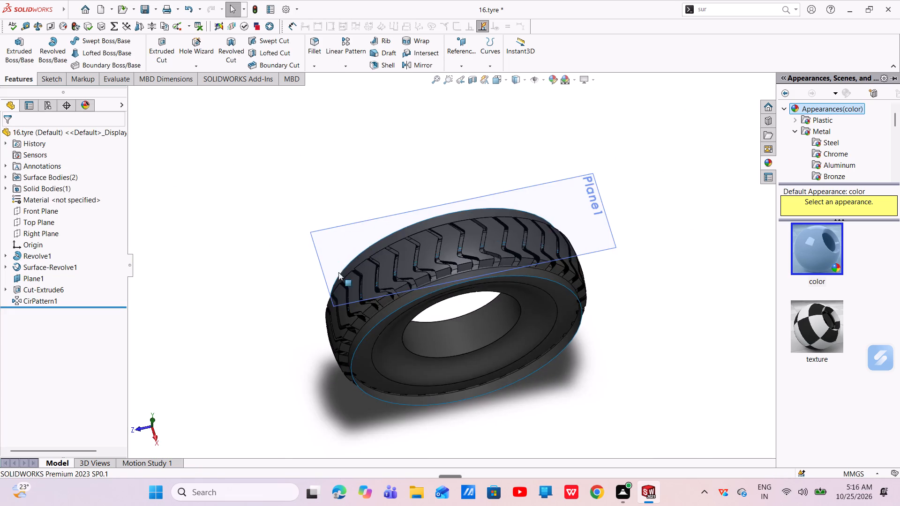
middle_drag(344, 273, 460, 354)
scroll(380, 298, up, 1)
scroll(404, 314, down, 1)
scroll(450, 302, up, 4)
middle_drag(514, 288, 466, 305)
click(556, 232)
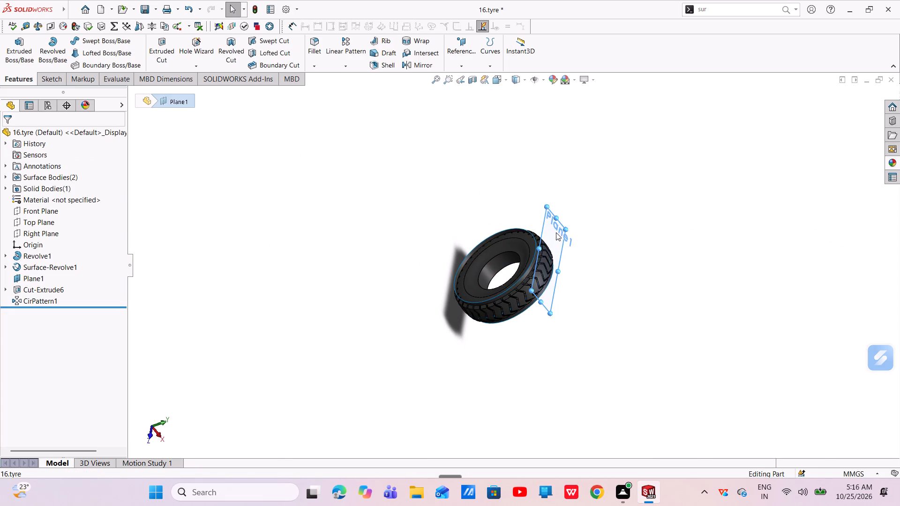
click(606, 207)
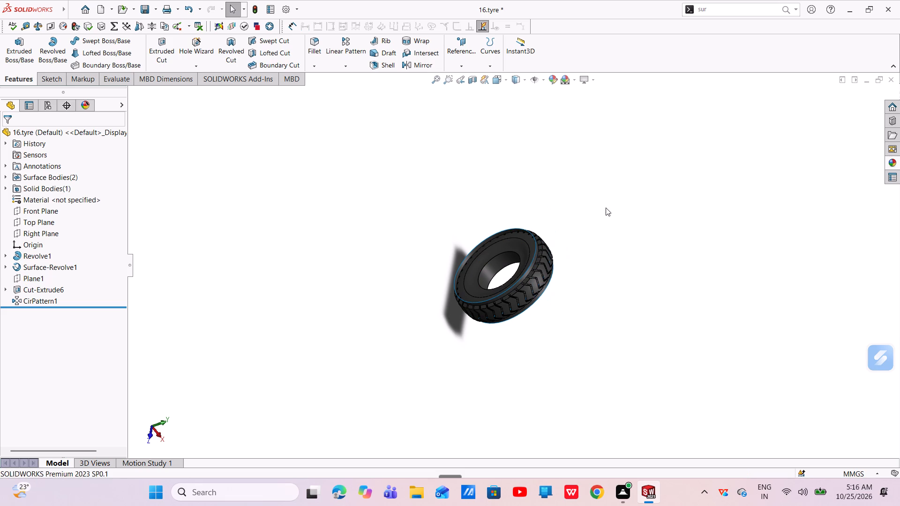